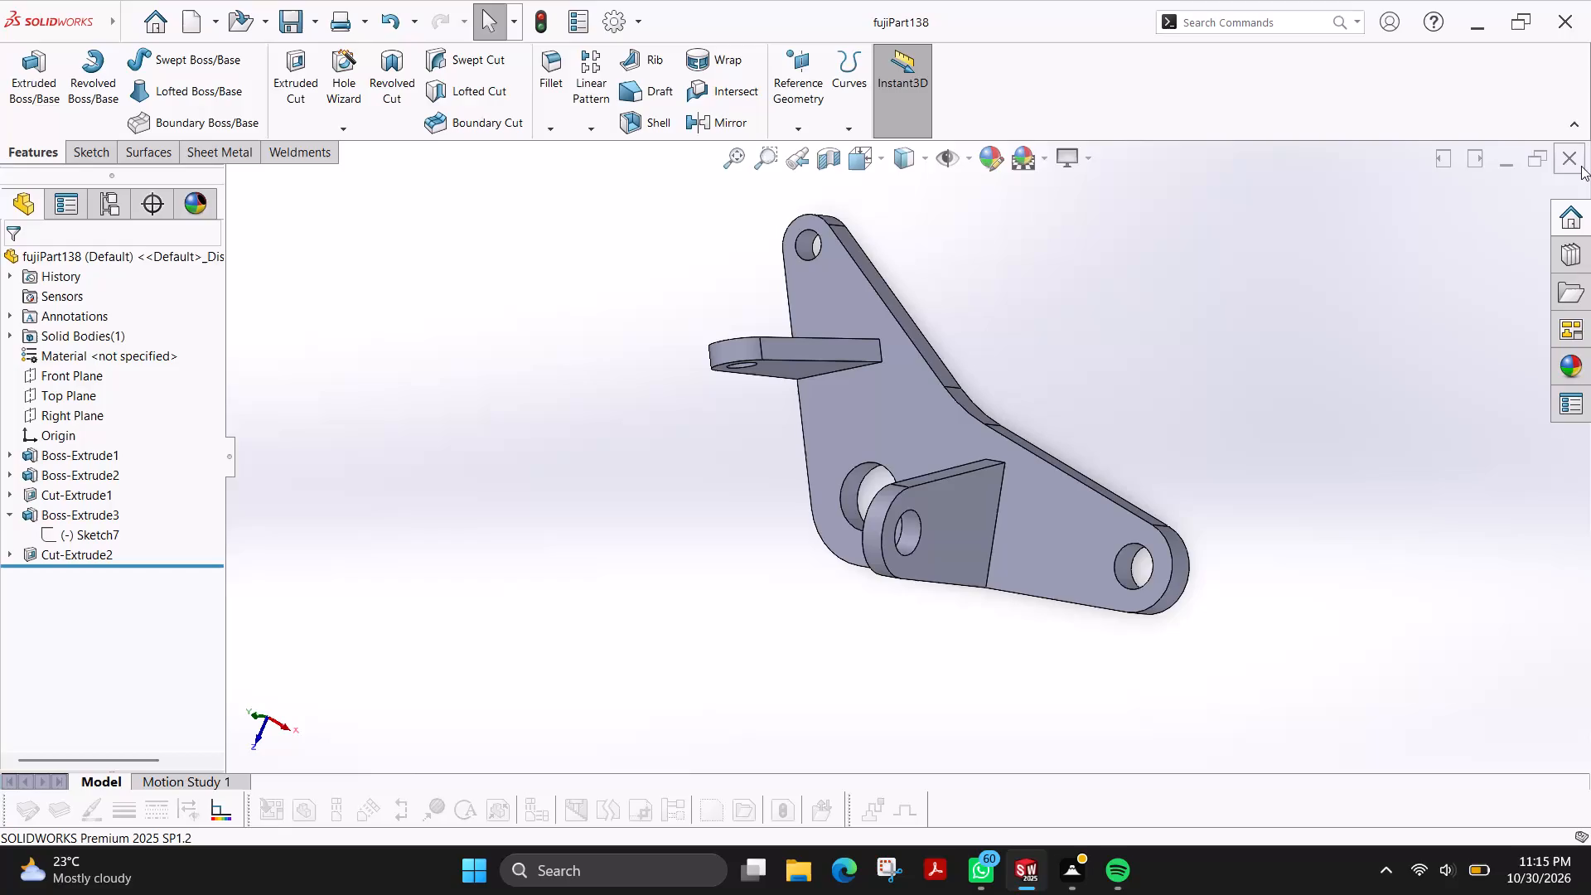
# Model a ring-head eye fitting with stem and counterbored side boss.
# Close the fujiPart138 part document.
pyautogui.click(1565, 156)
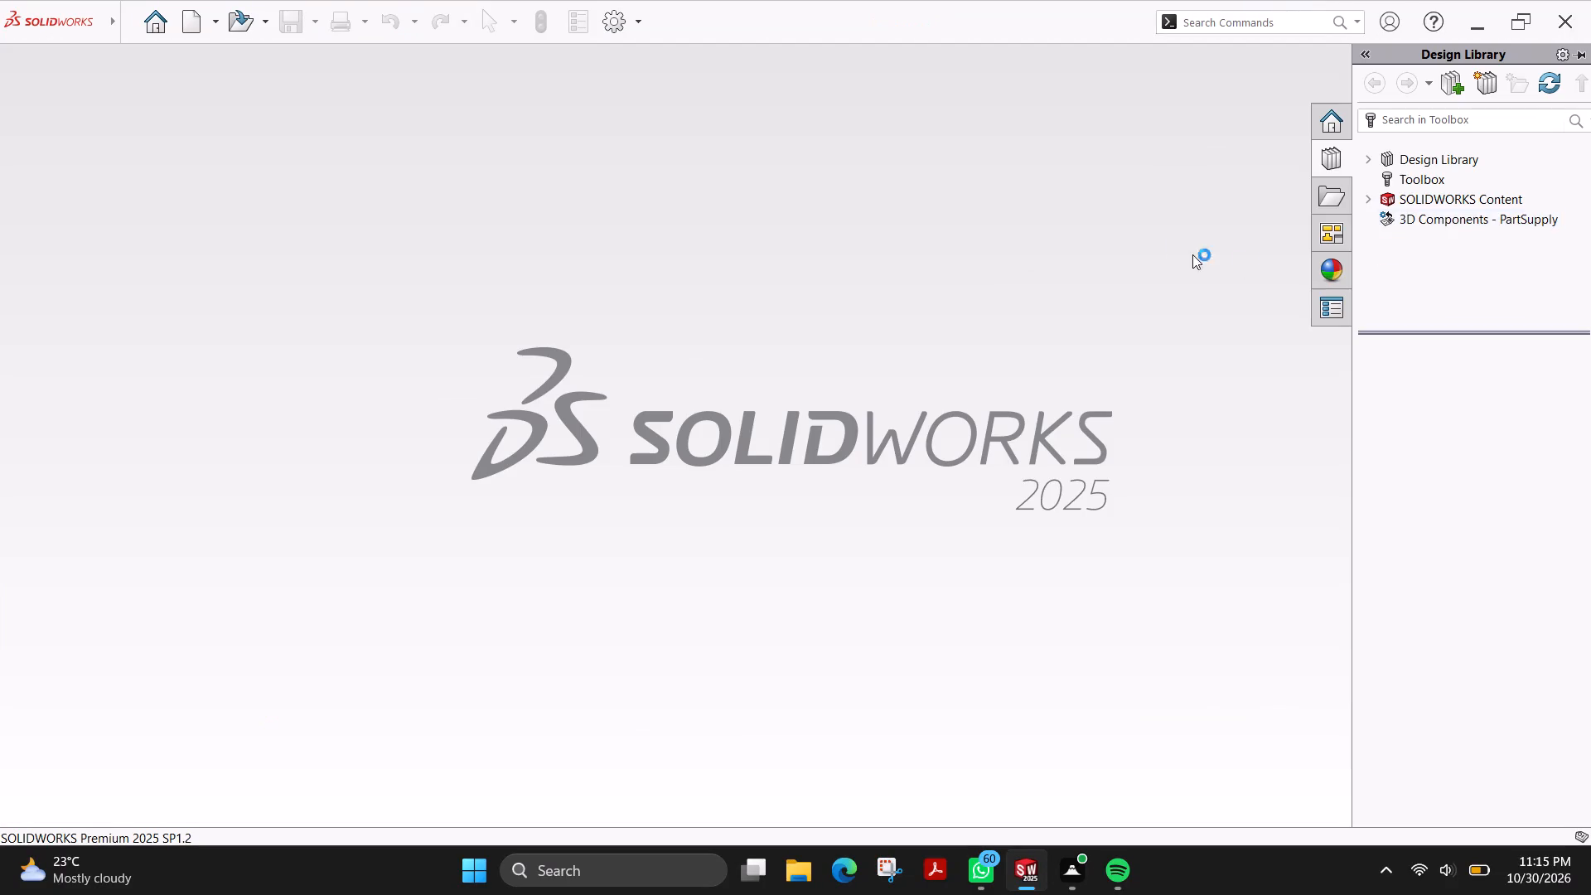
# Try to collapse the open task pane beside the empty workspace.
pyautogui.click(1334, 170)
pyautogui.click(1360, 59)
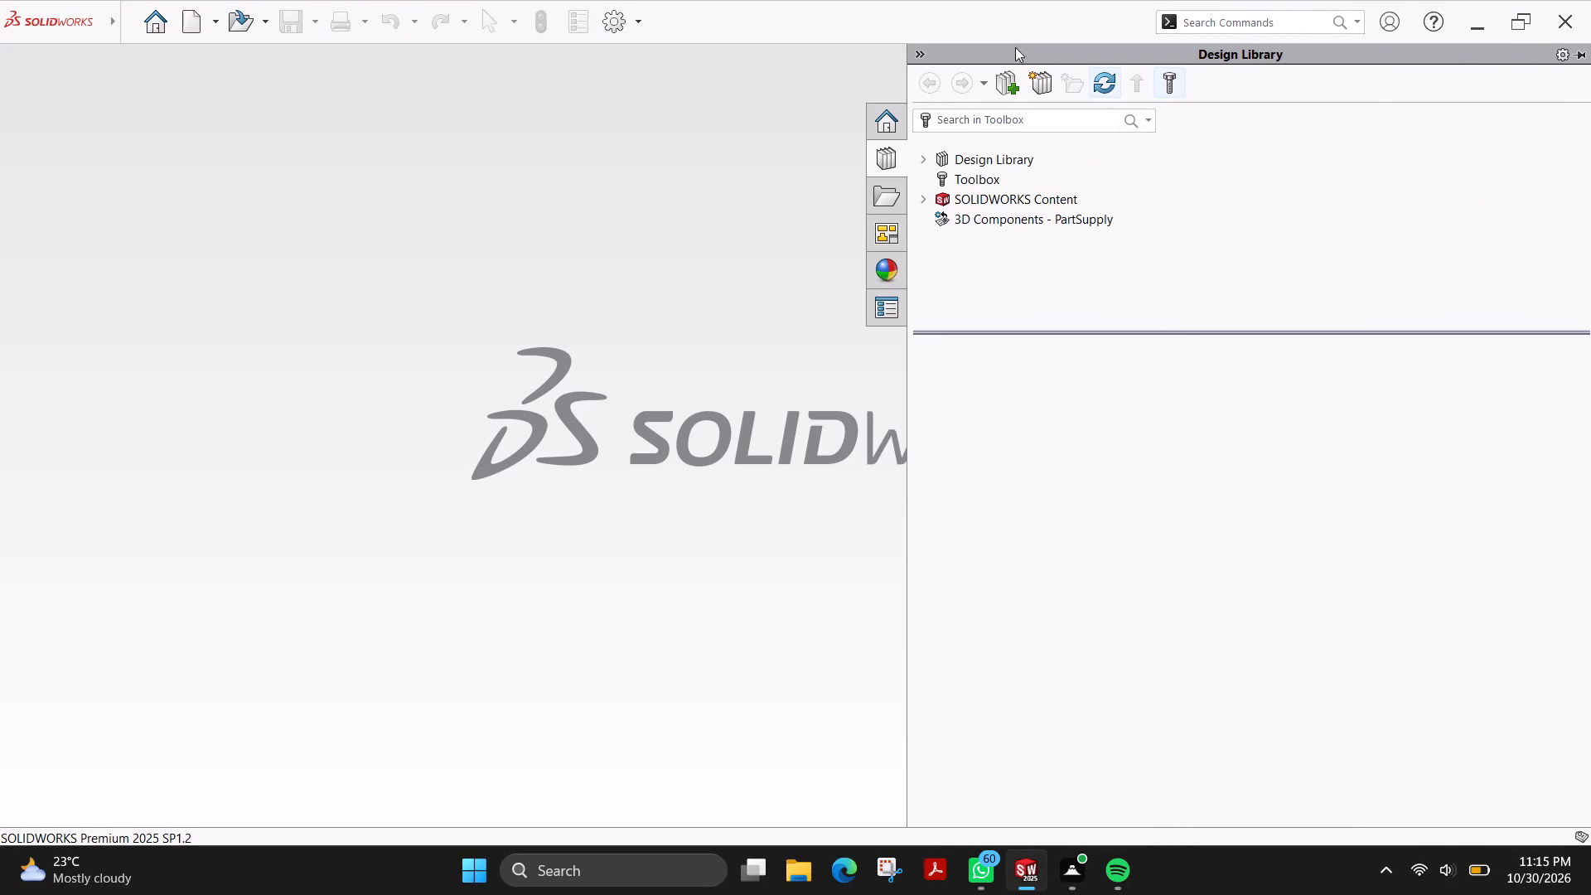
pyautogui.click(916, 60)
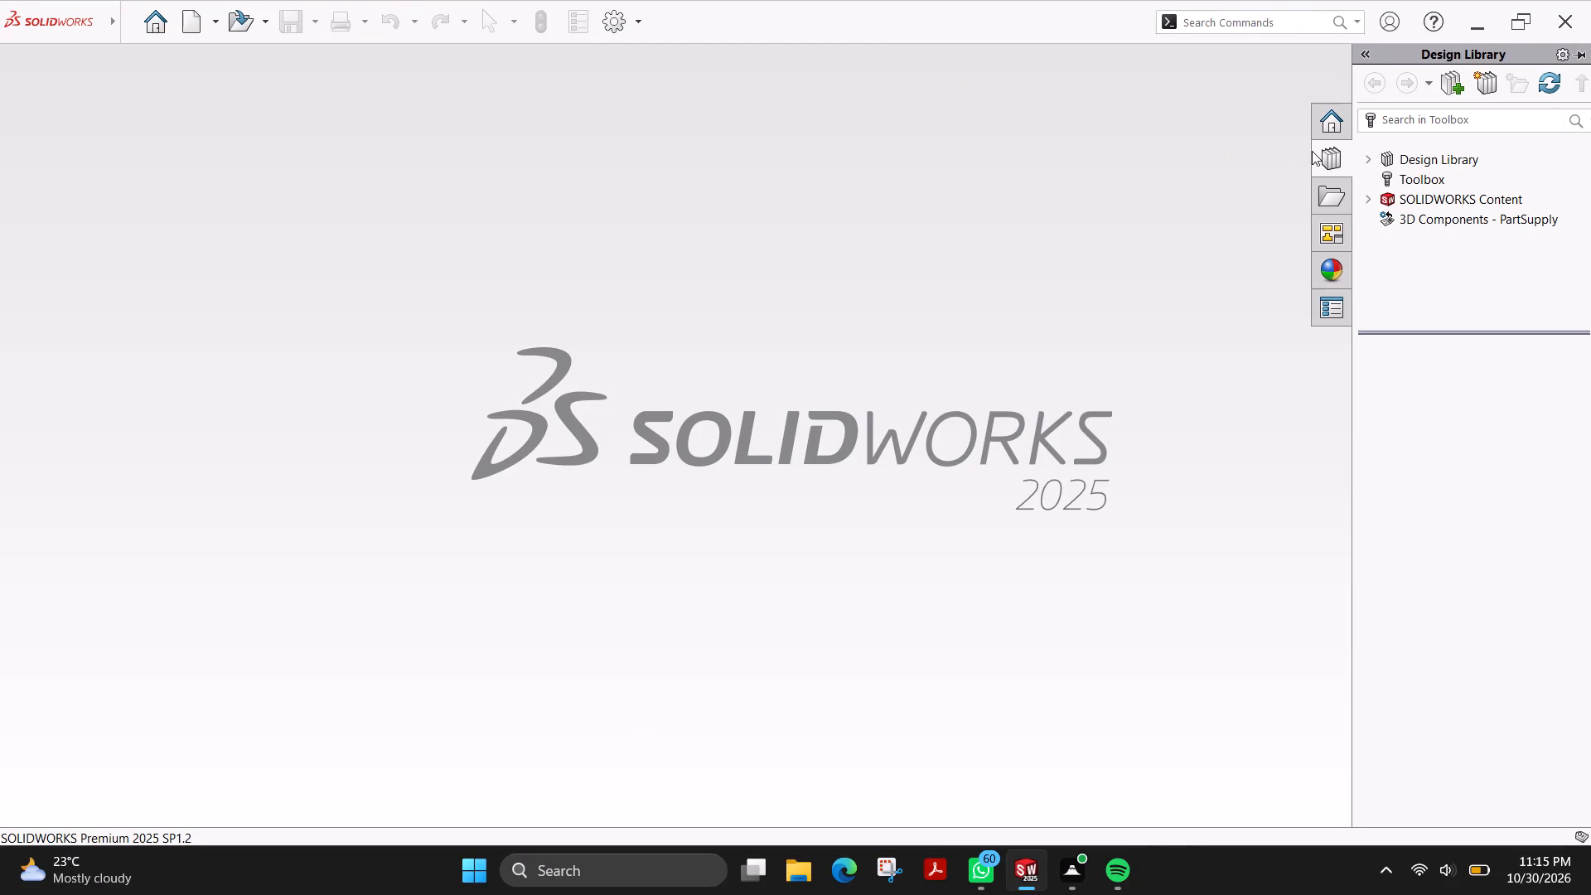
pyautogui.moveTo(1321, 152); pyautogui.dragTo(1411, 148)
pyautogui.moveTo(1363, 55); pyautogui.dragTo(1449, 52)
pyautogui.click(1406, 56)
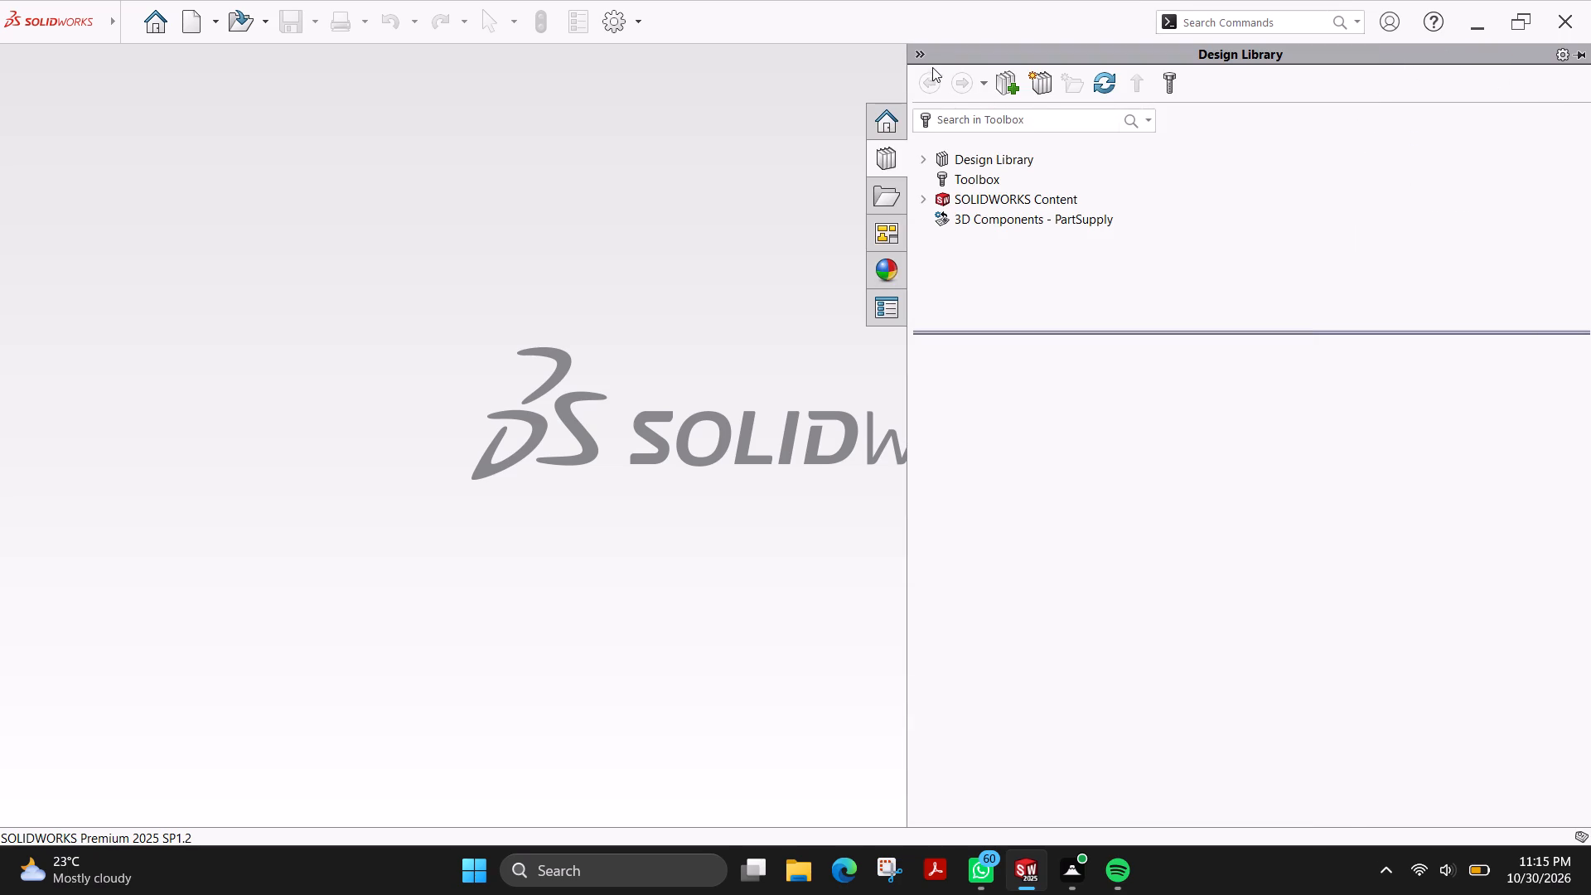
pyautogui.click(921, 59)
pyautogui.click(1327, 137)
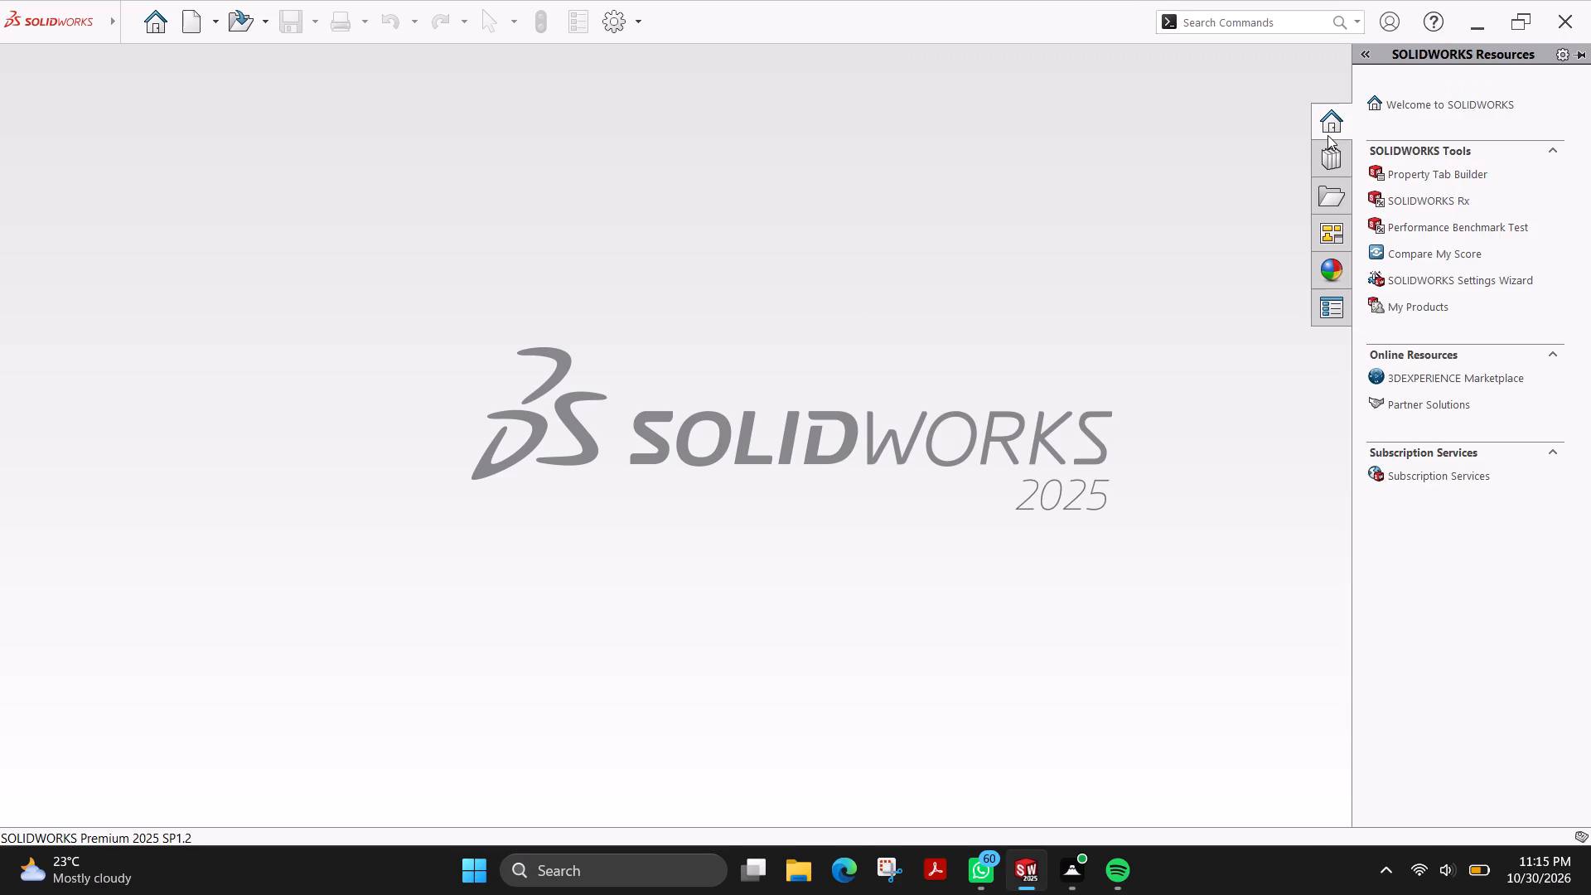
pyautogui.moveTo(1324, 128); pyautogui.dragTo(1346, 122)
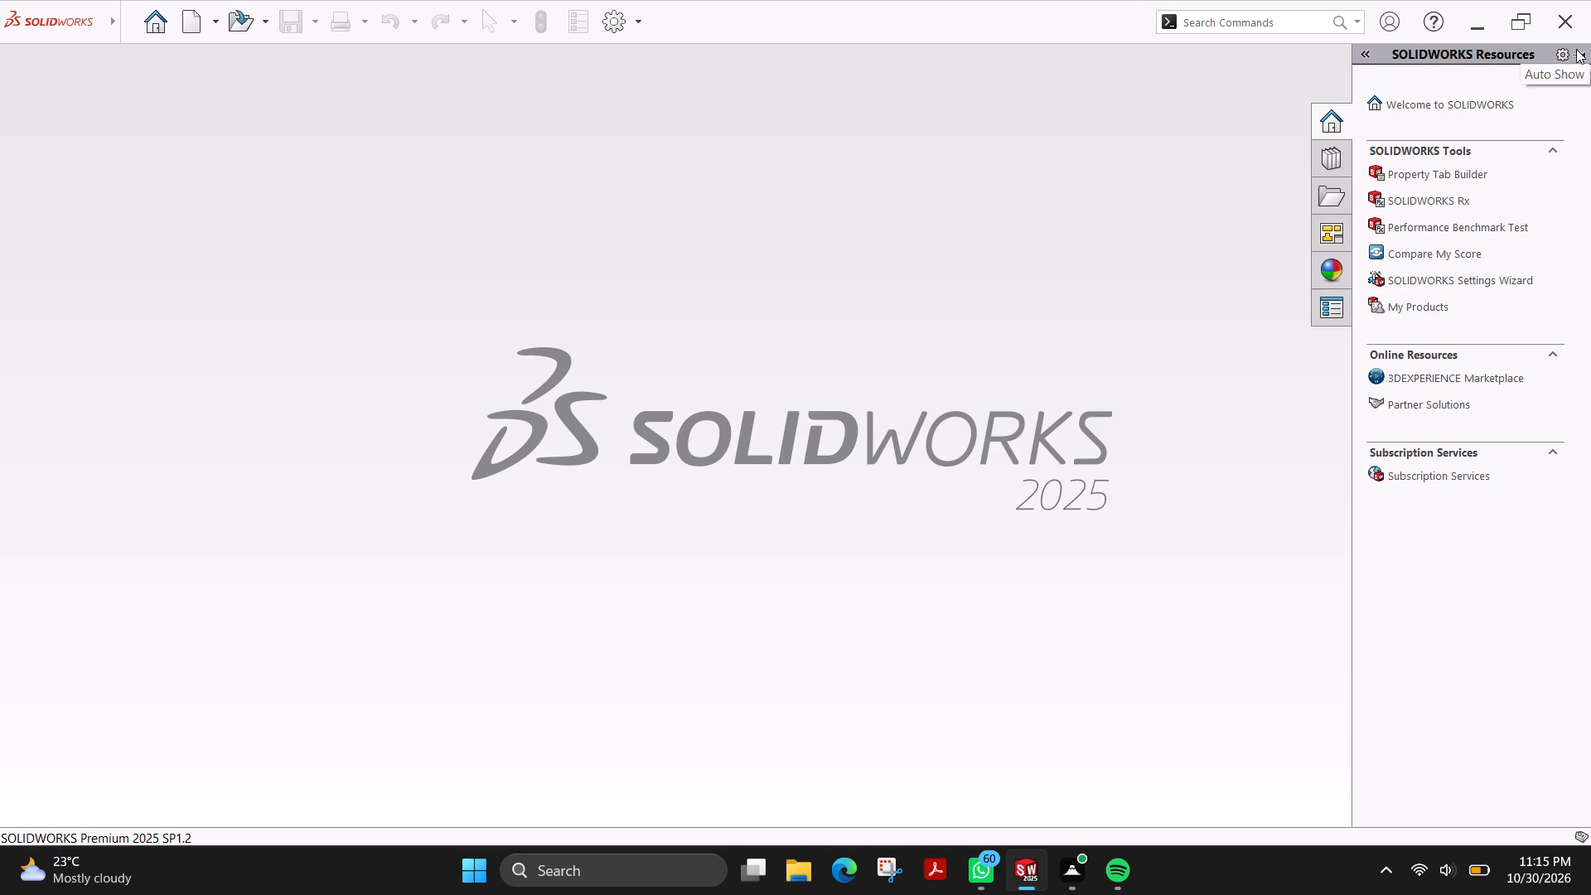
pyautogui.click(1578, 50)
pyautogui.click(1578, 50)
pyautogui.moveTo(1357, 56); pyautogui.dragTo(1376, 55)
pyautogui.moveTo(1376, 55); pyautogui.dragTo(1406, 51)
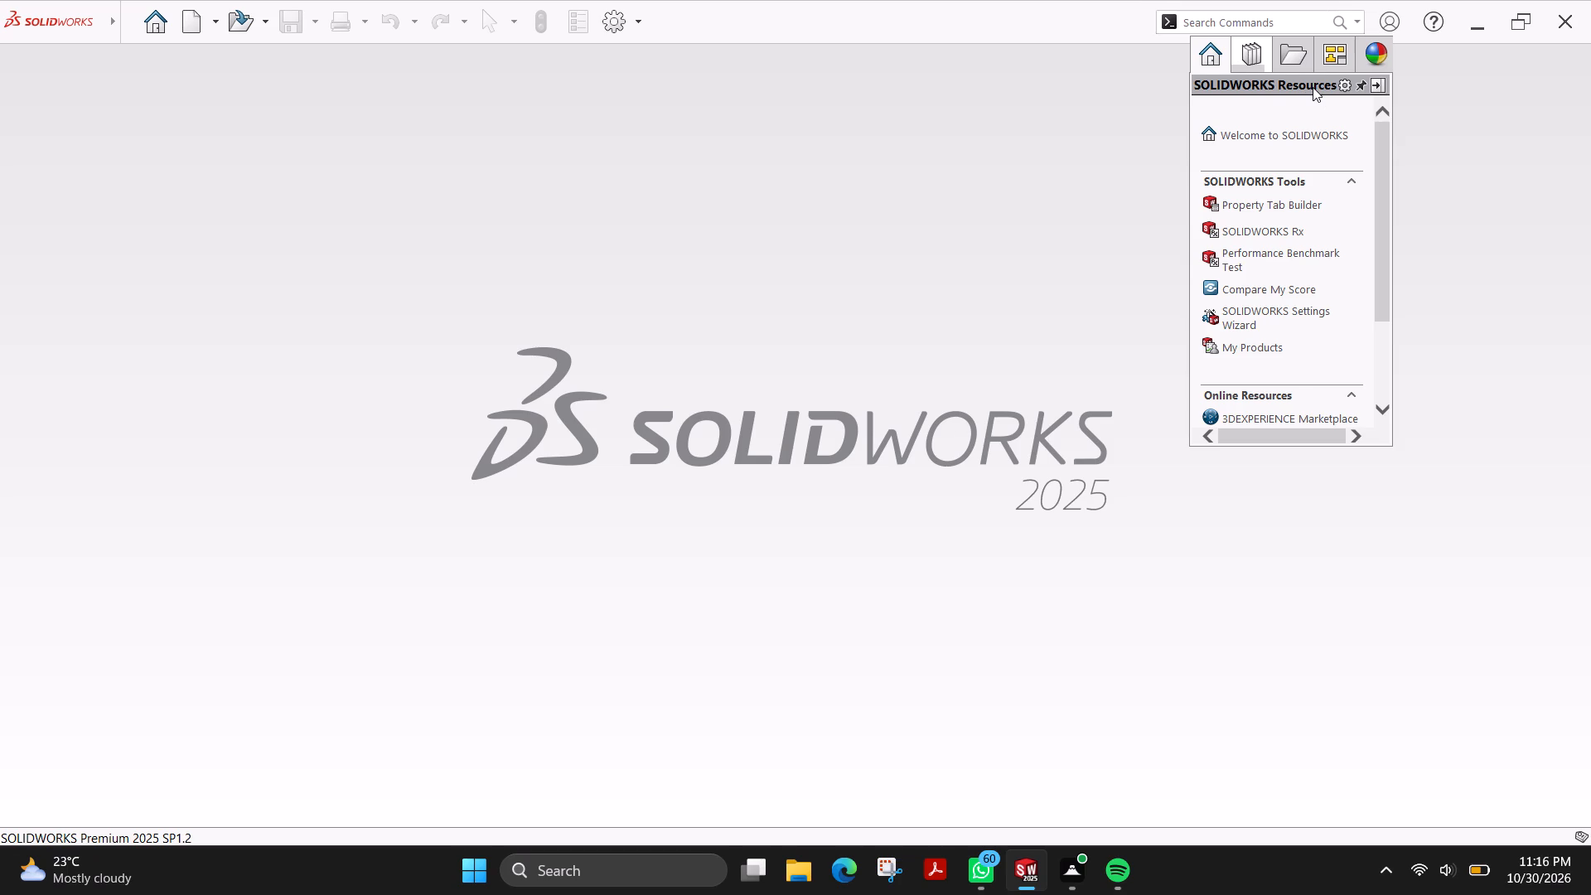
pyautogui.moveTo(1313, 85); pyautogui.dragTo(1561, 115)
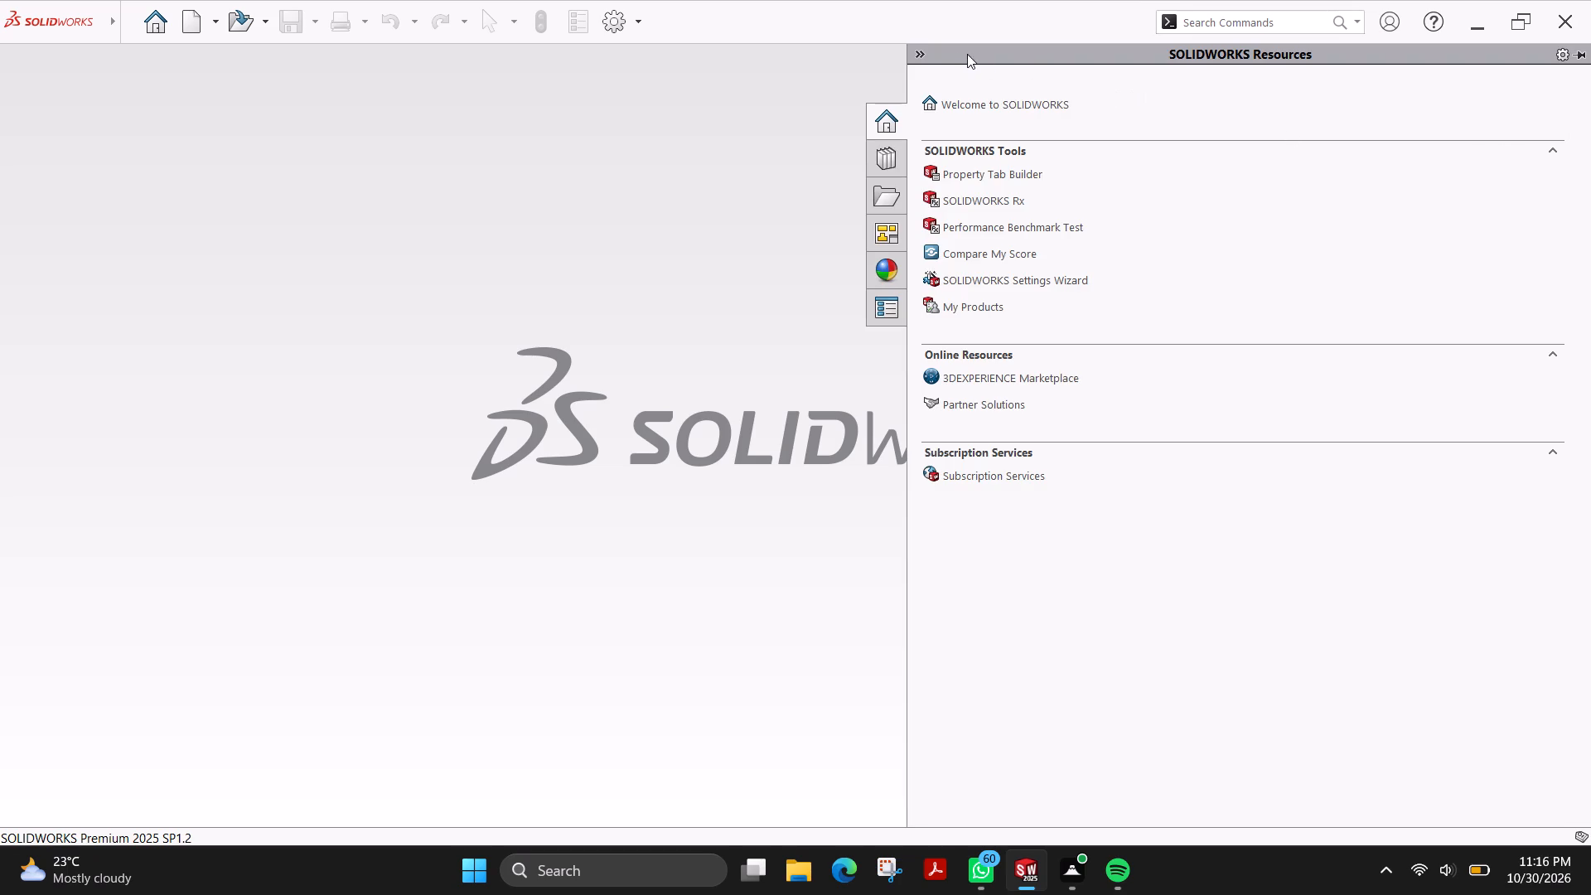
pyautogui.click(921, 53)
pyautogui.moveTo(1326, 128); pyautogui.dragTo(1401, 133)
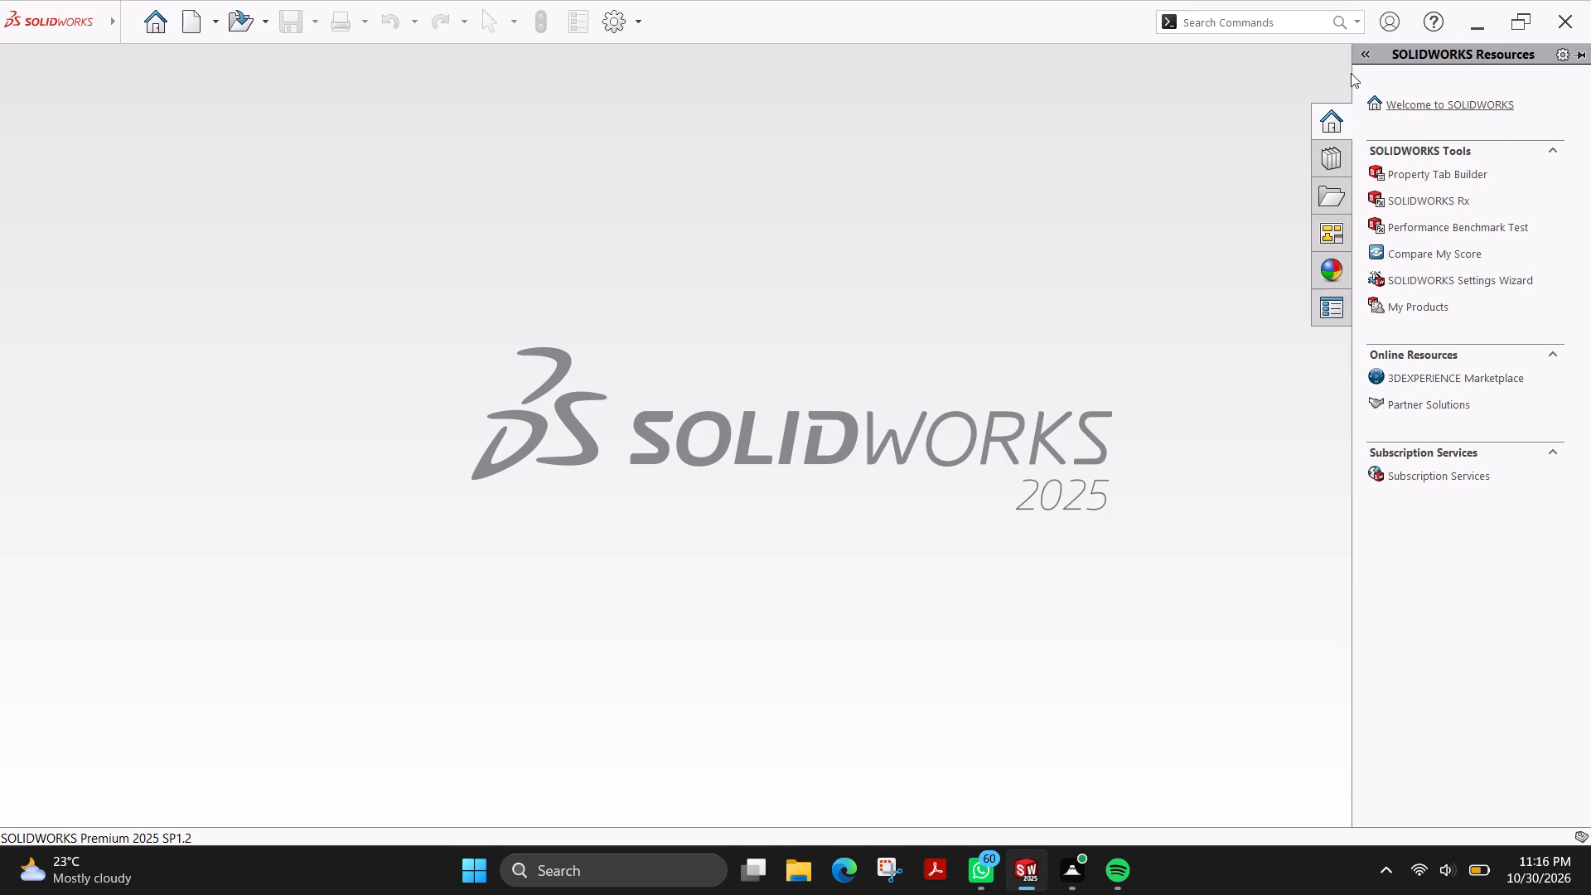
# Narrow the task pane until only its strip of icons remains.
pyautogui.moveTo(1353, 73); pyautogui.dragTo(1590, 86)
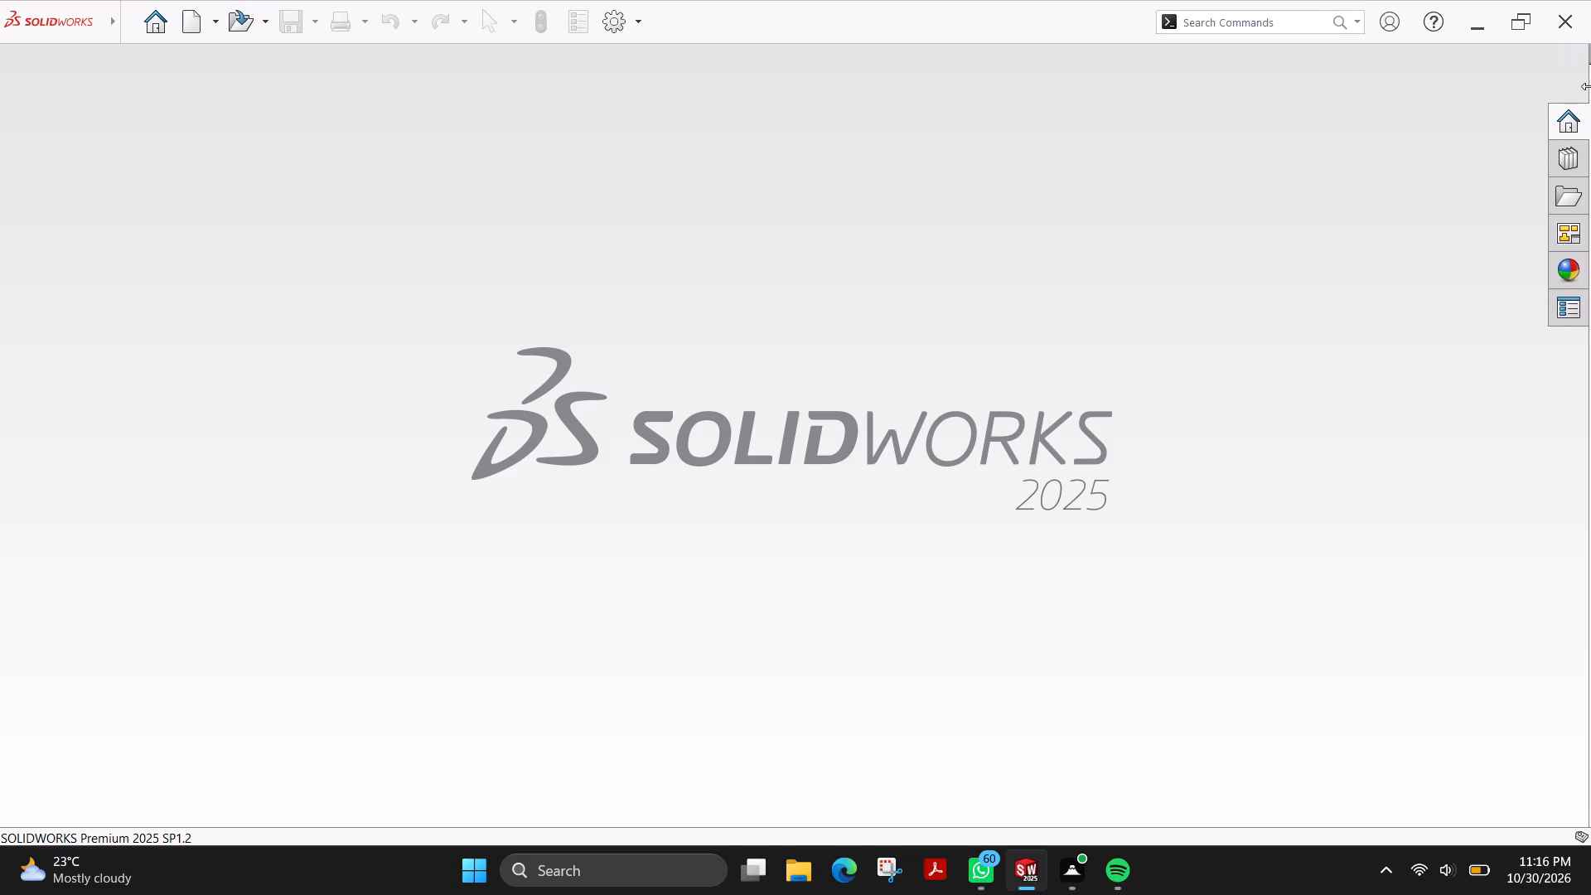
pyautogui.moveTo(1590, 86); pyautogui.dragTo(1590, 88)
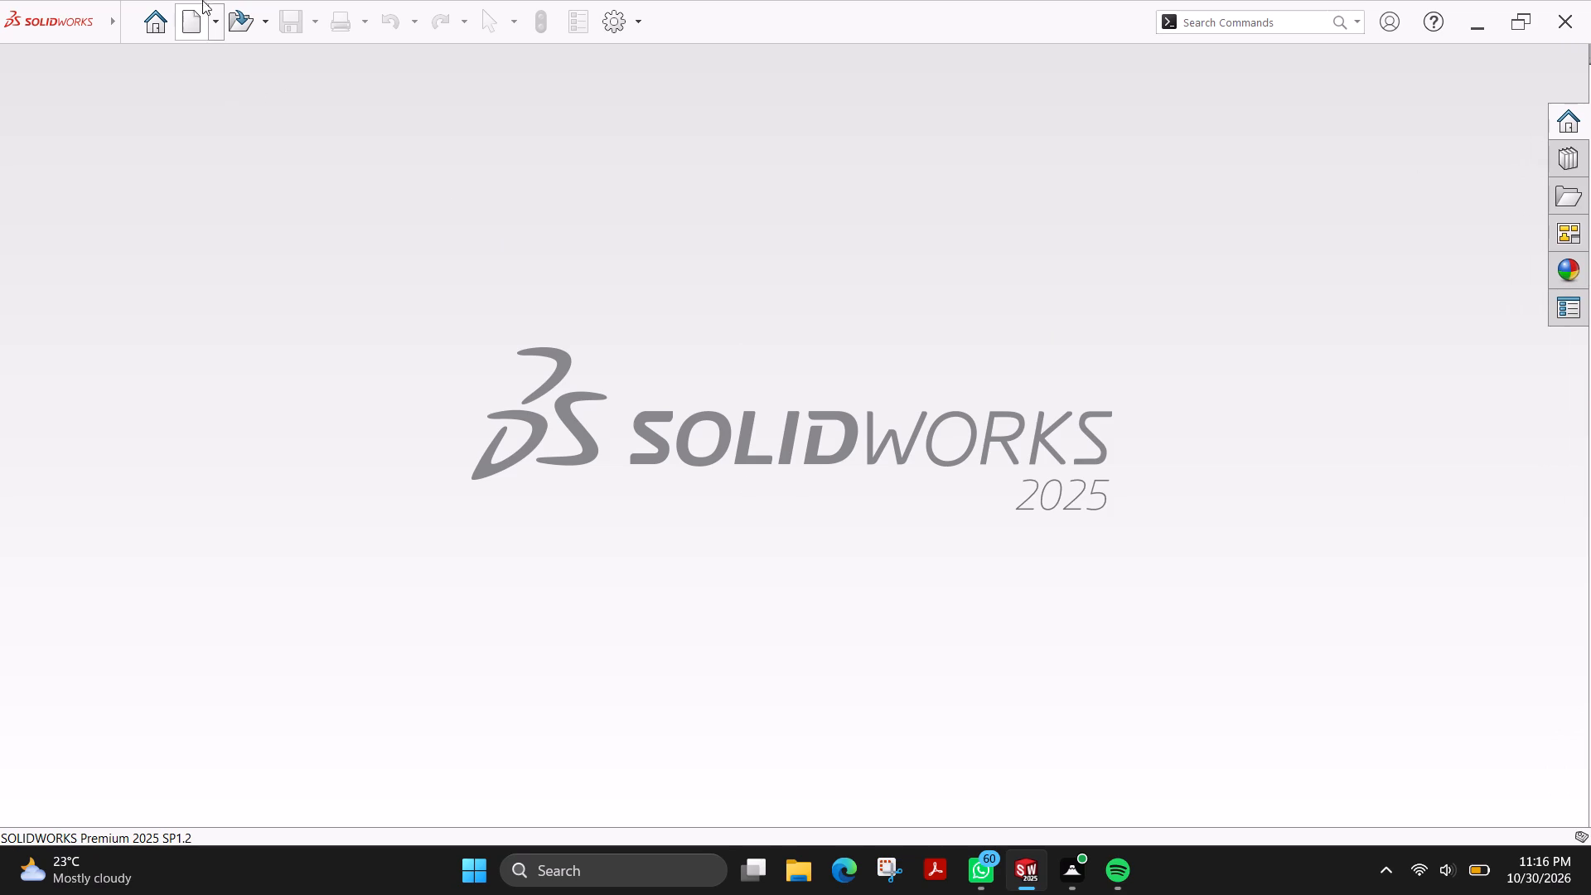
# Create a new part document.
pyautogui.click(184, 7)
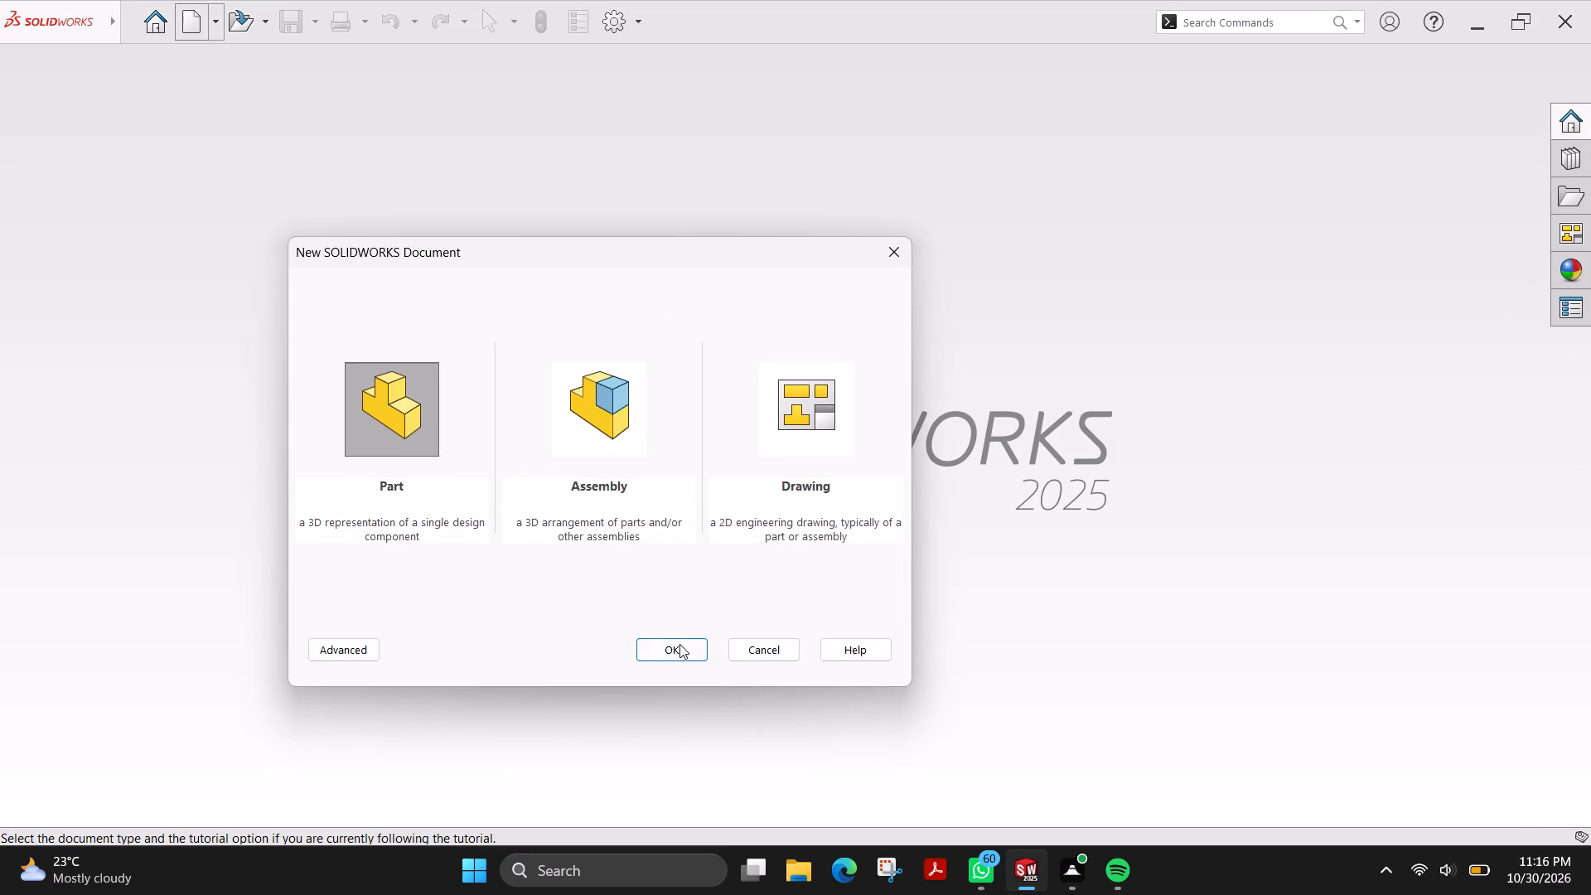
pyautogui.click(679, 644)
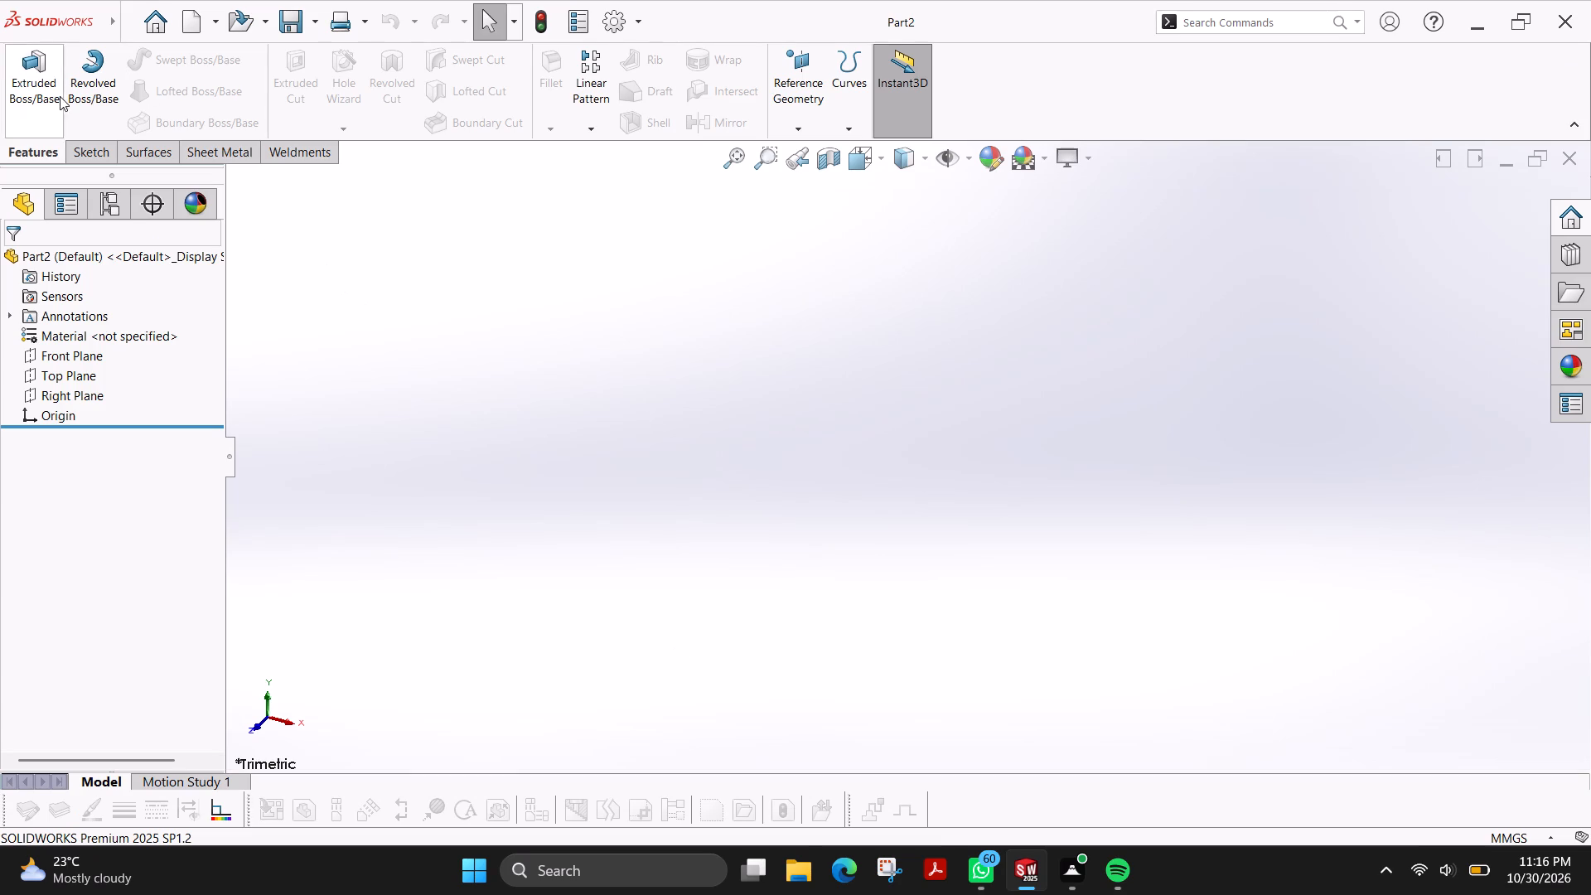
# Sketch two concentric circles centred on the origin of the Front Plane, with radii of about 23 mm and 30 mm.
pyautogui.click(94, 155)
pyautogui.click(12, 67)
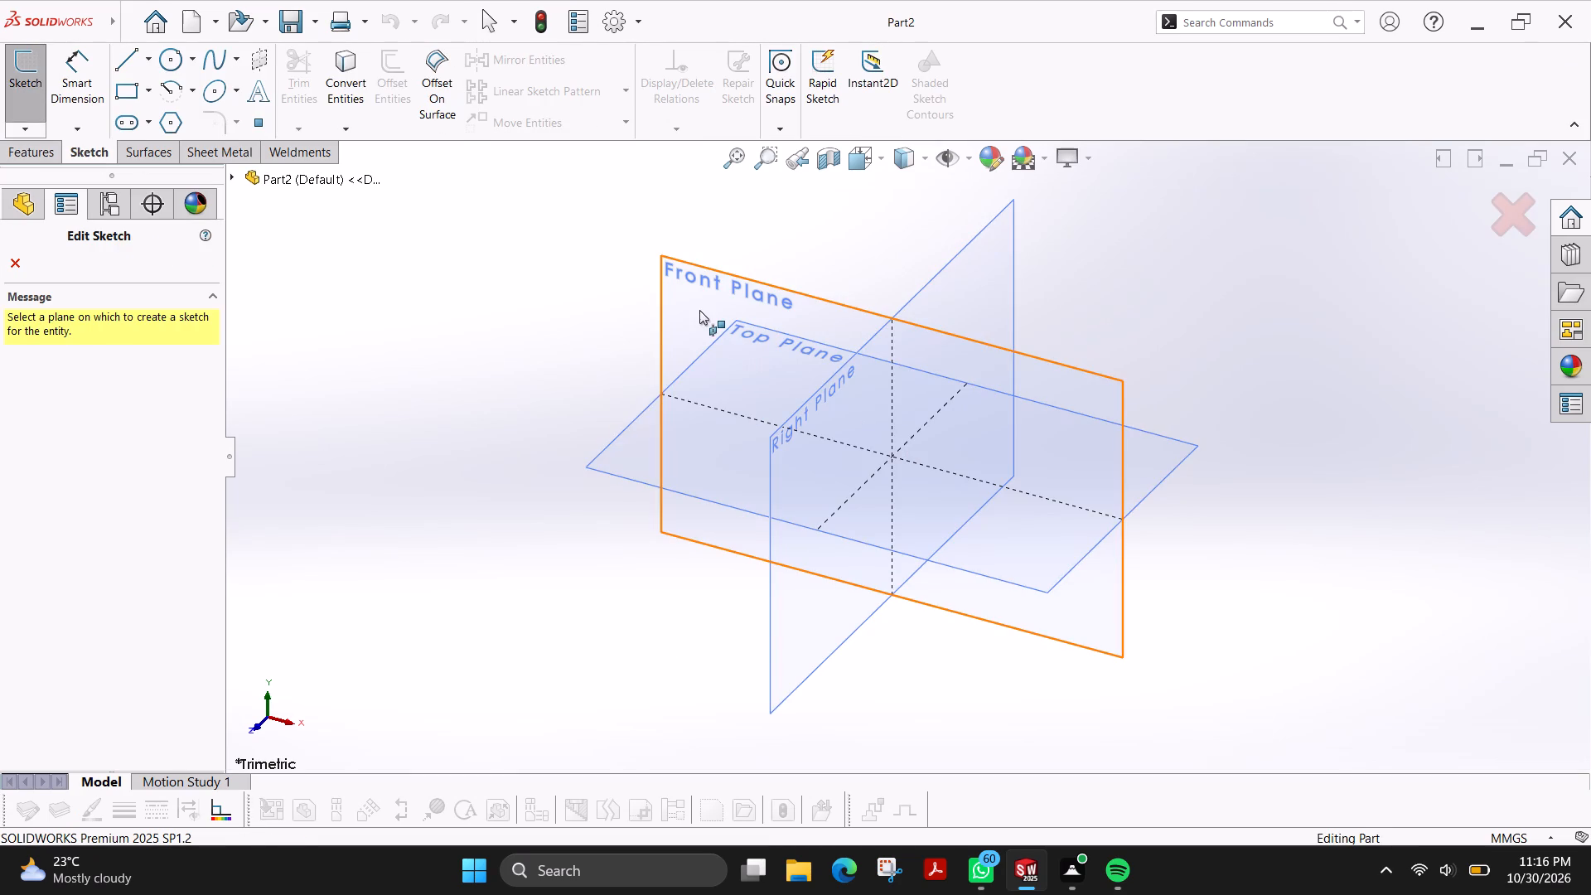
pyautogui.click(697, 308)
pyautogui.click(170, 58)
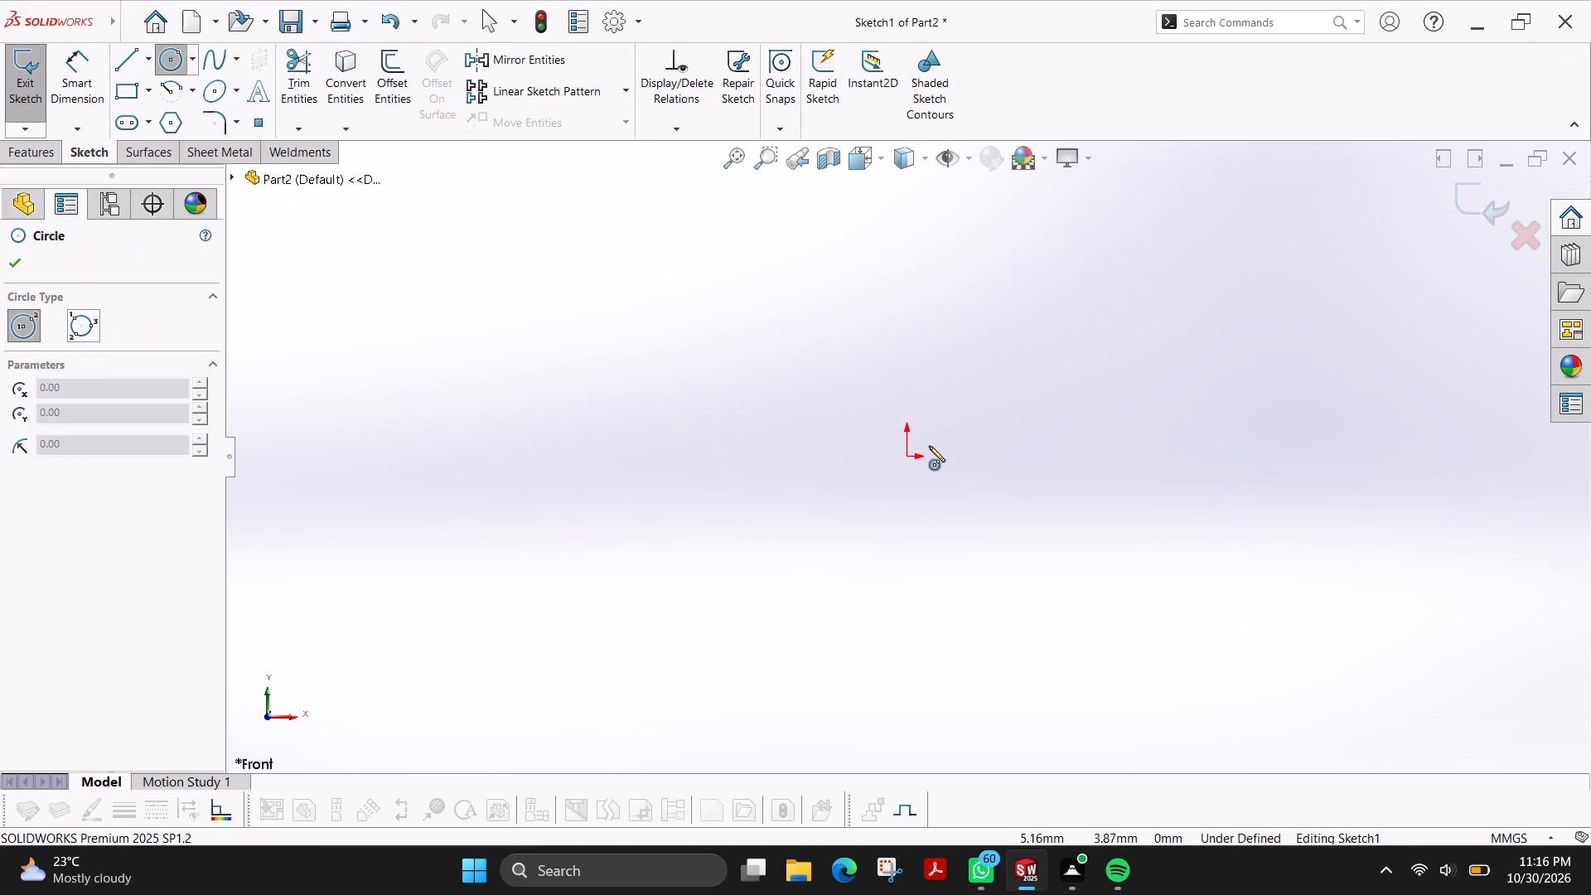
pyautogui.click(906, 458)
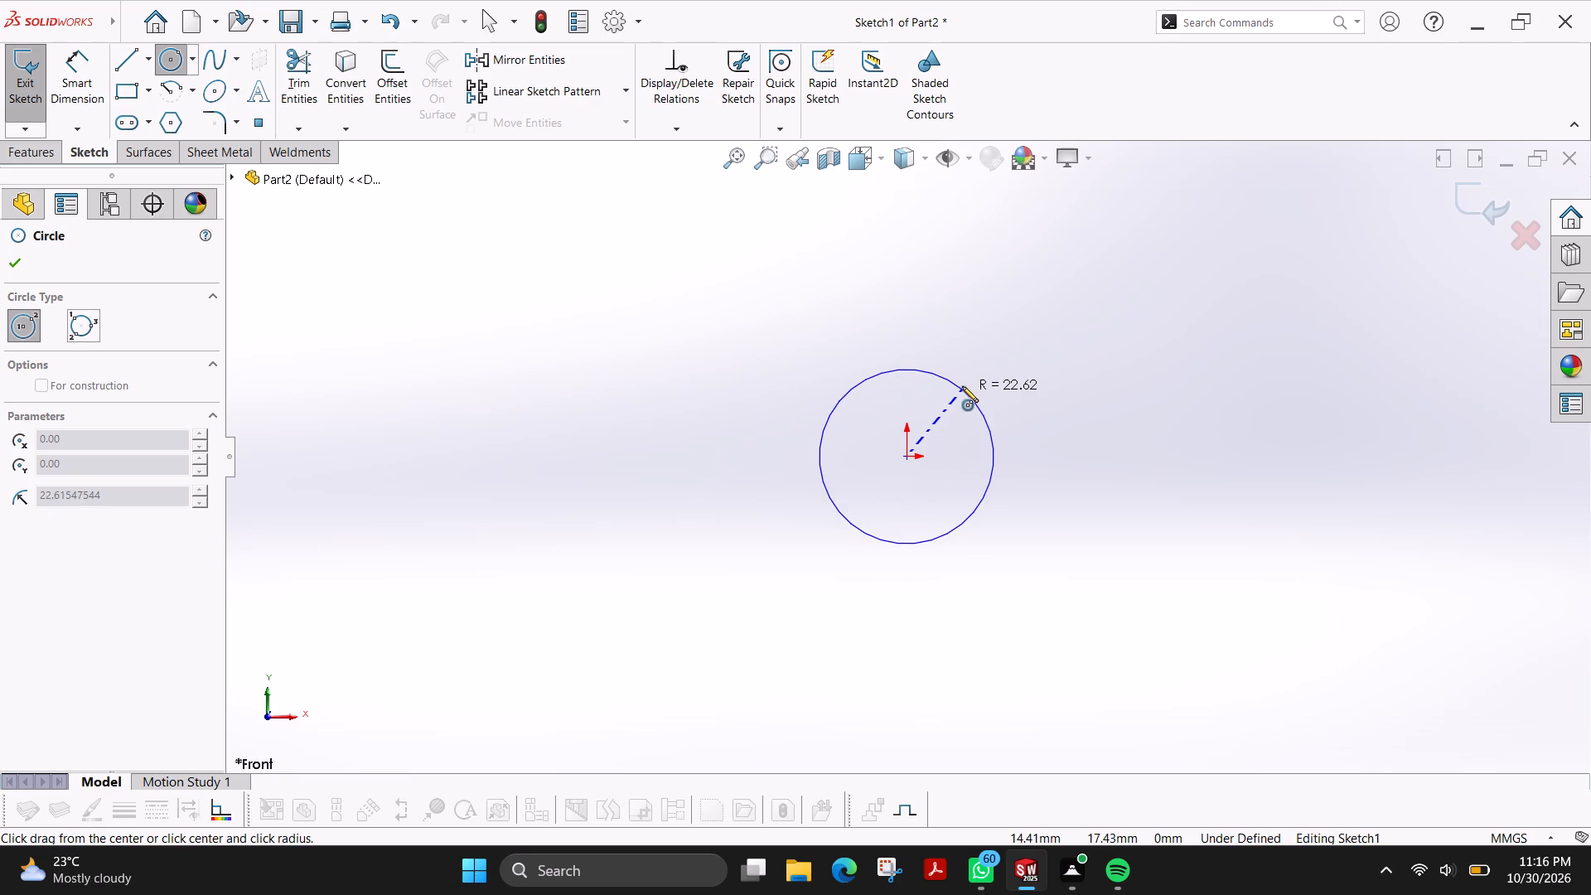
pyautogui.click(962, 386)
pyautogui.click(907, 457)
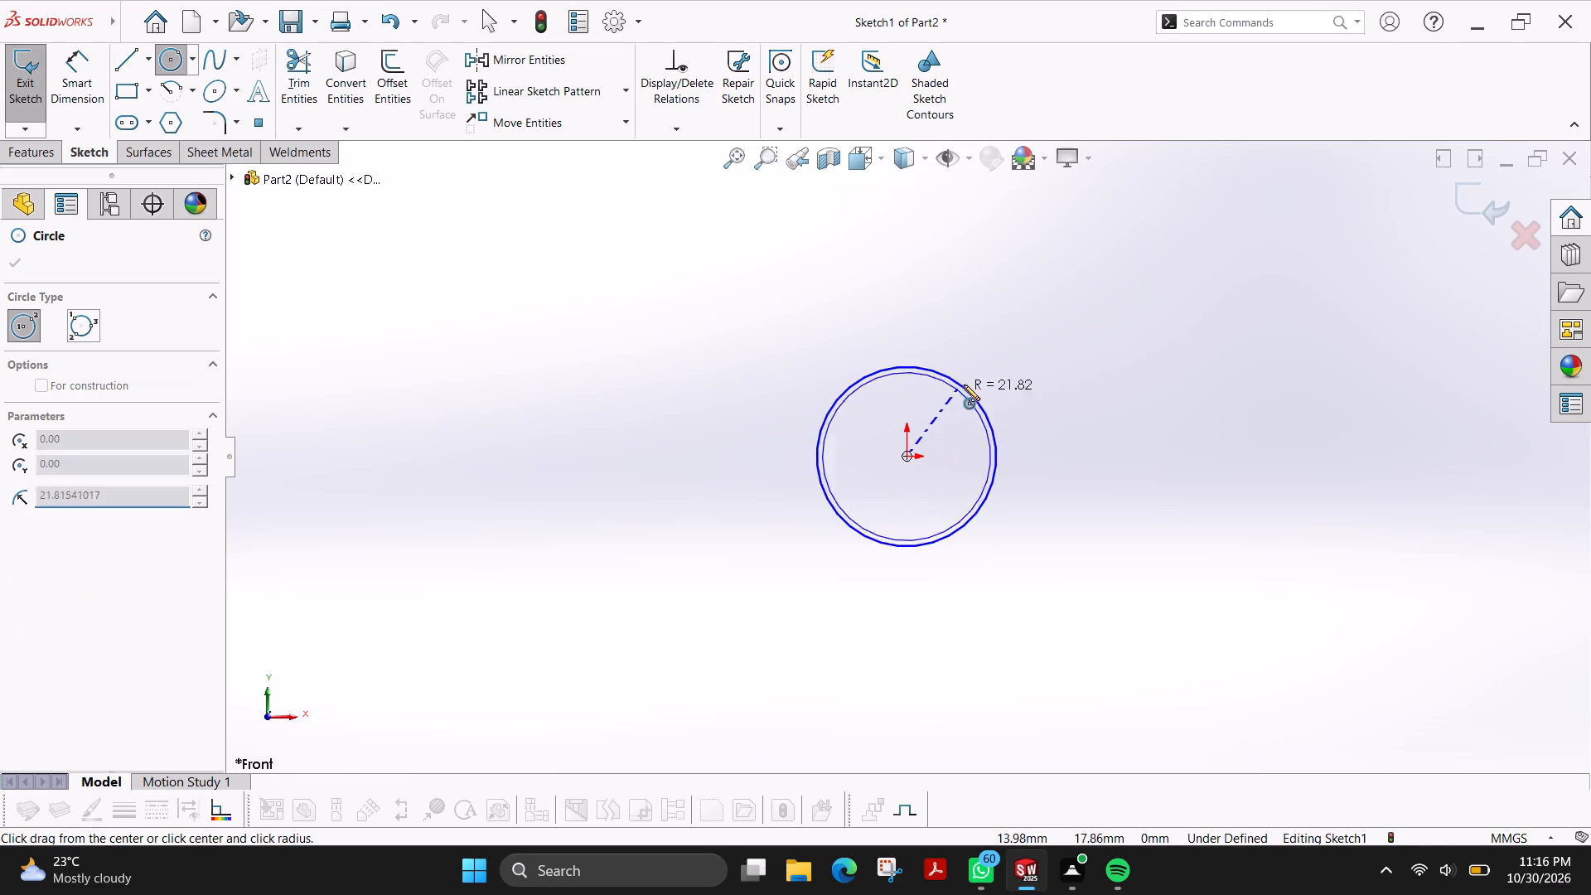
pyautogui.click(978, 366)
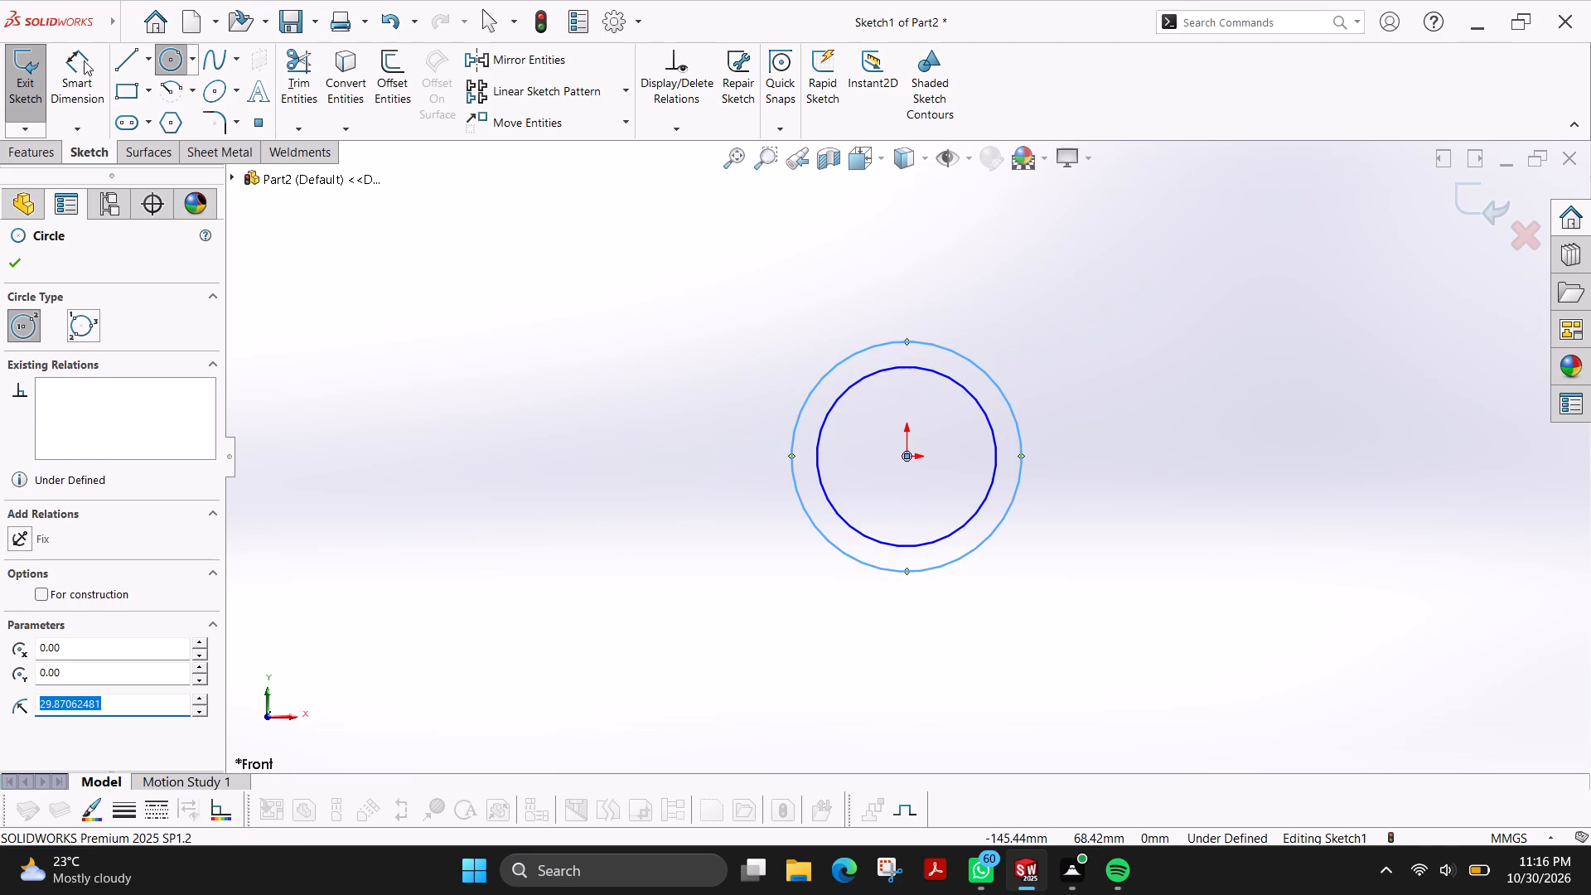
# Dimension the inner circle's diameter to 20 mm and the outer circle's diameter to 23 mm.
pyautogui.click(80, 61)
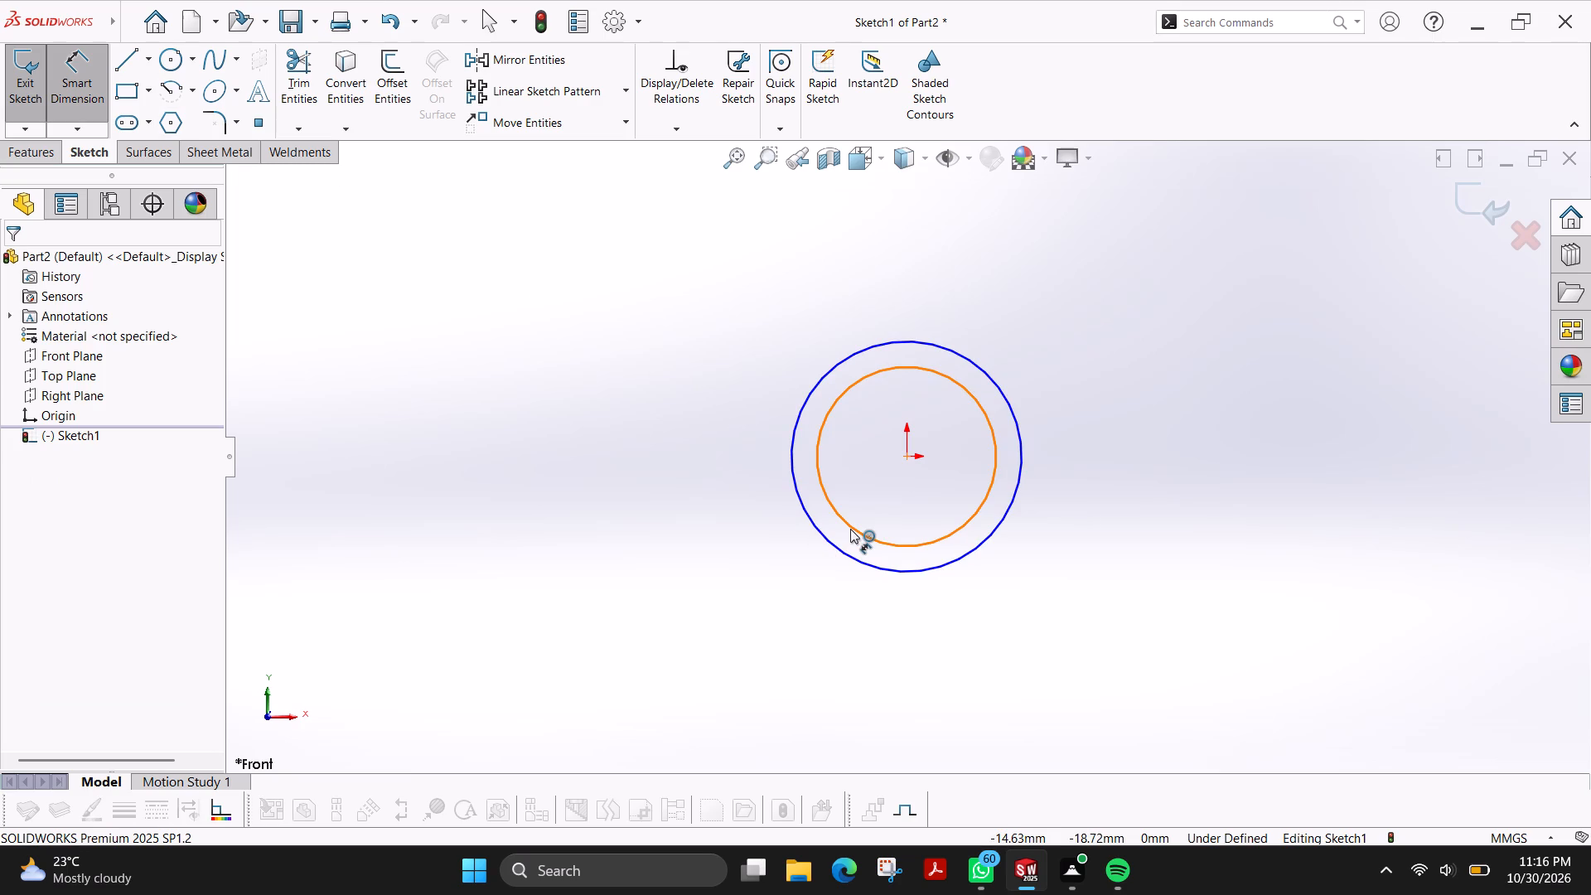
pyautogui.click(850, 529)
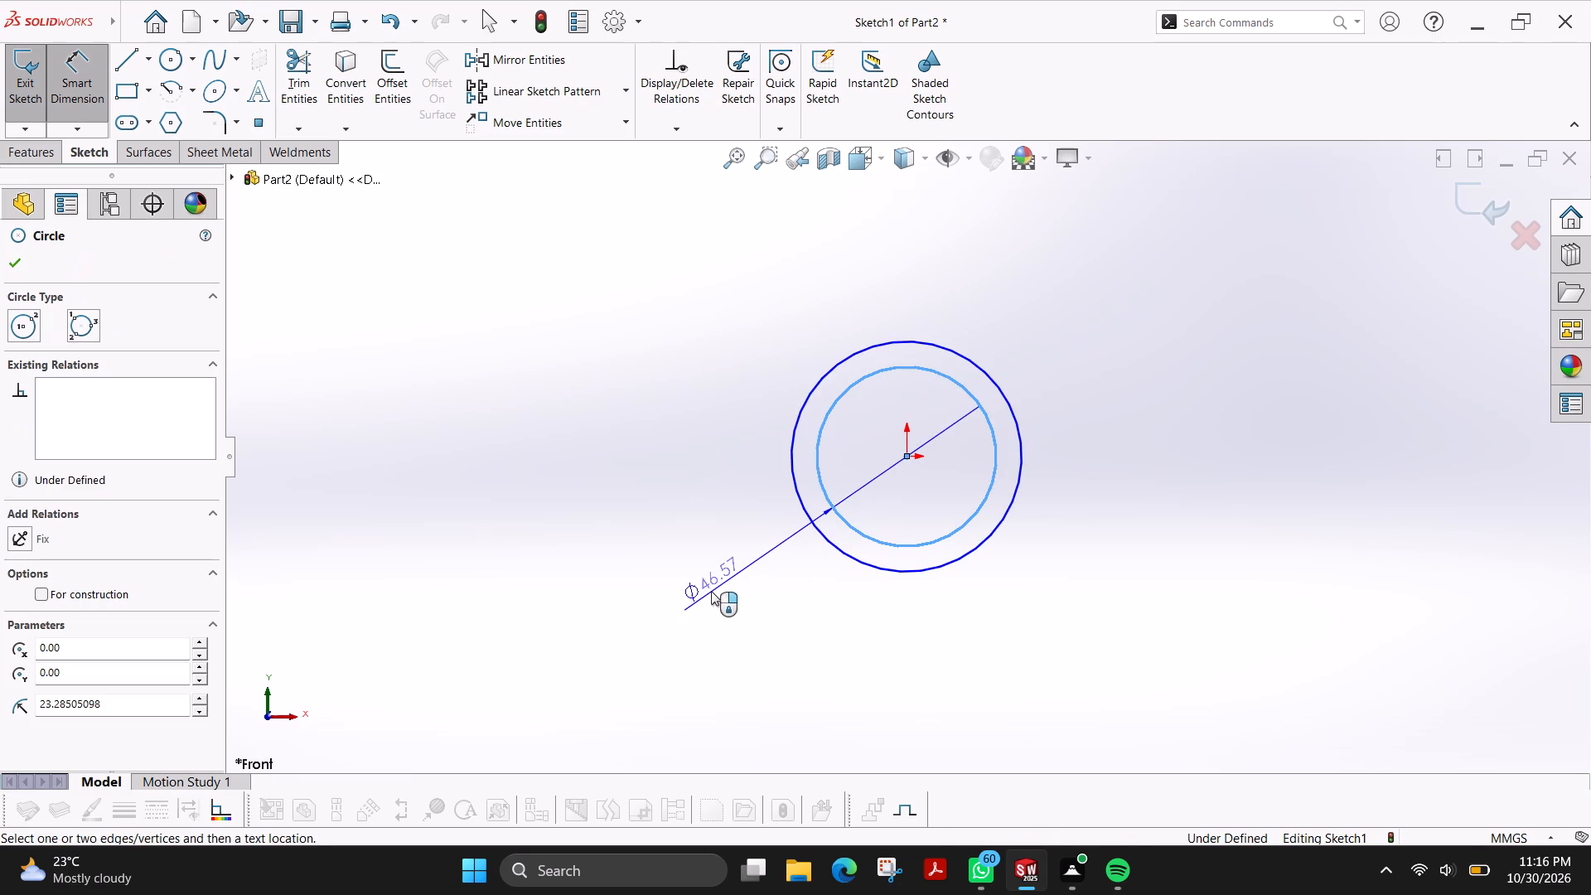
pyautogui.click(708, 593)
pyautogui.write('20')
pyautogui.press('Return')
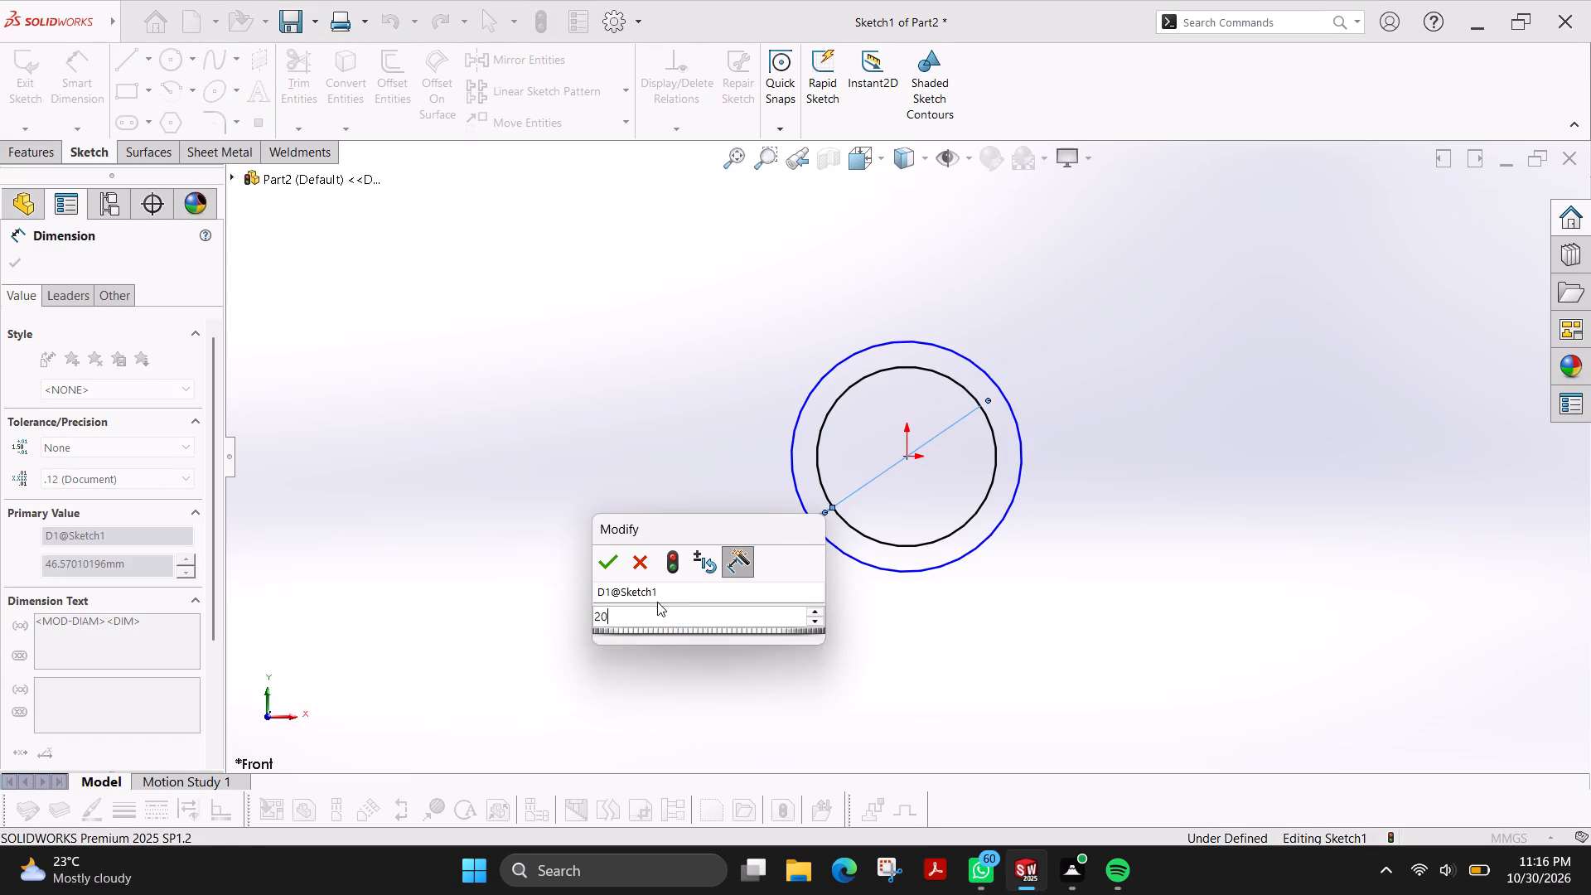
pyautogui.click(794, 462)
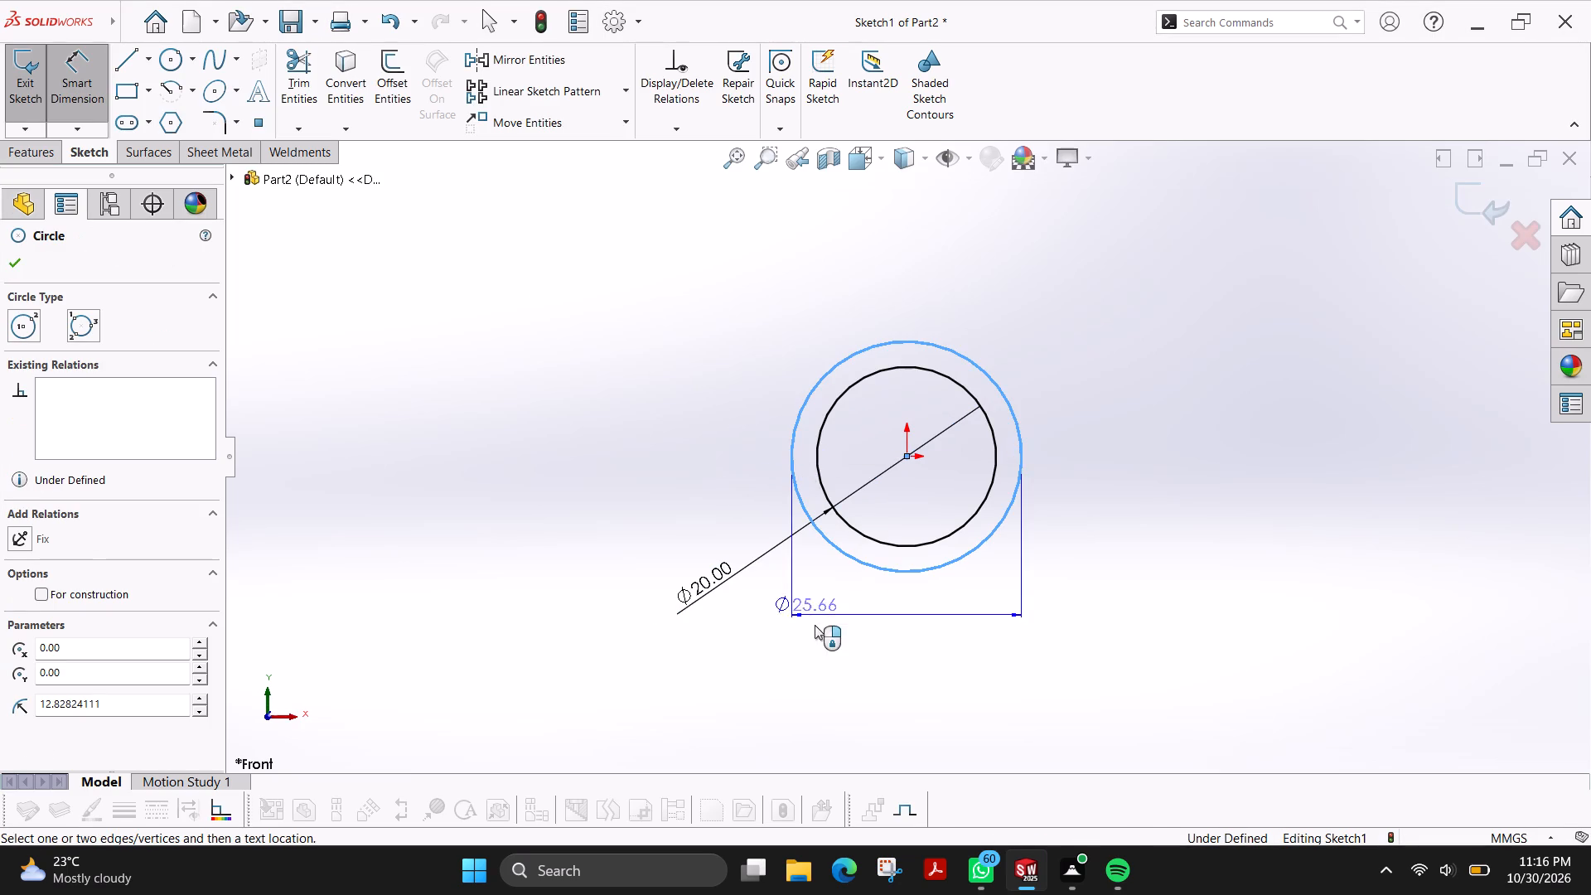
pyautogui.click(752, 692)
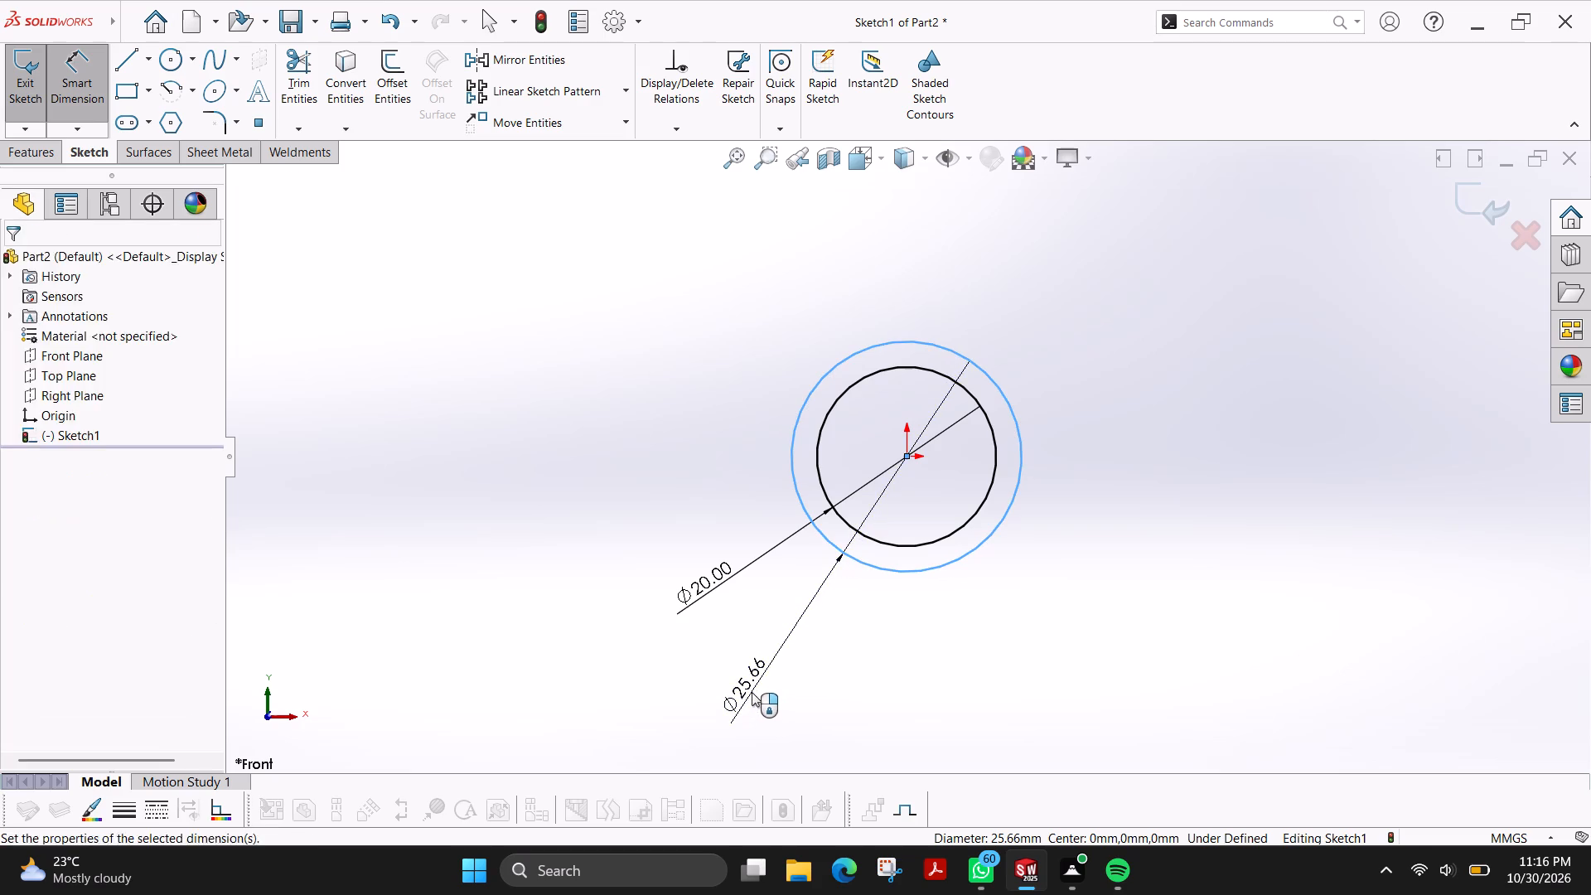
pyautogui.write('23')
pyautogui.press('Return')
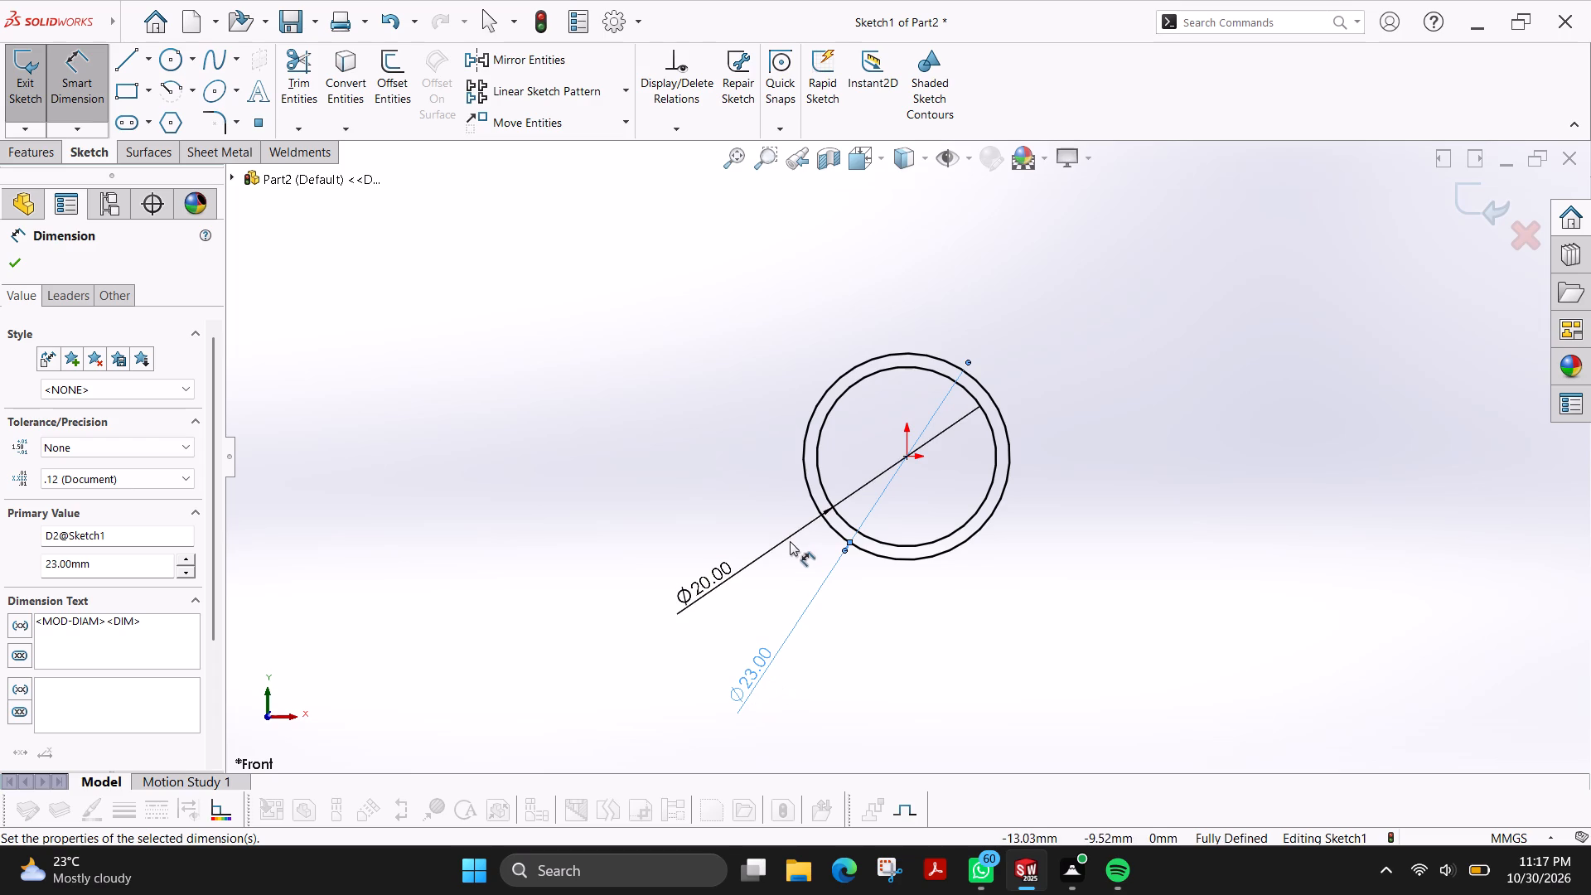
# Extrude the ring profile as a boss with the Mid Plane end condition and a depth of 12 mm.
pyautogui.click(17, 152)
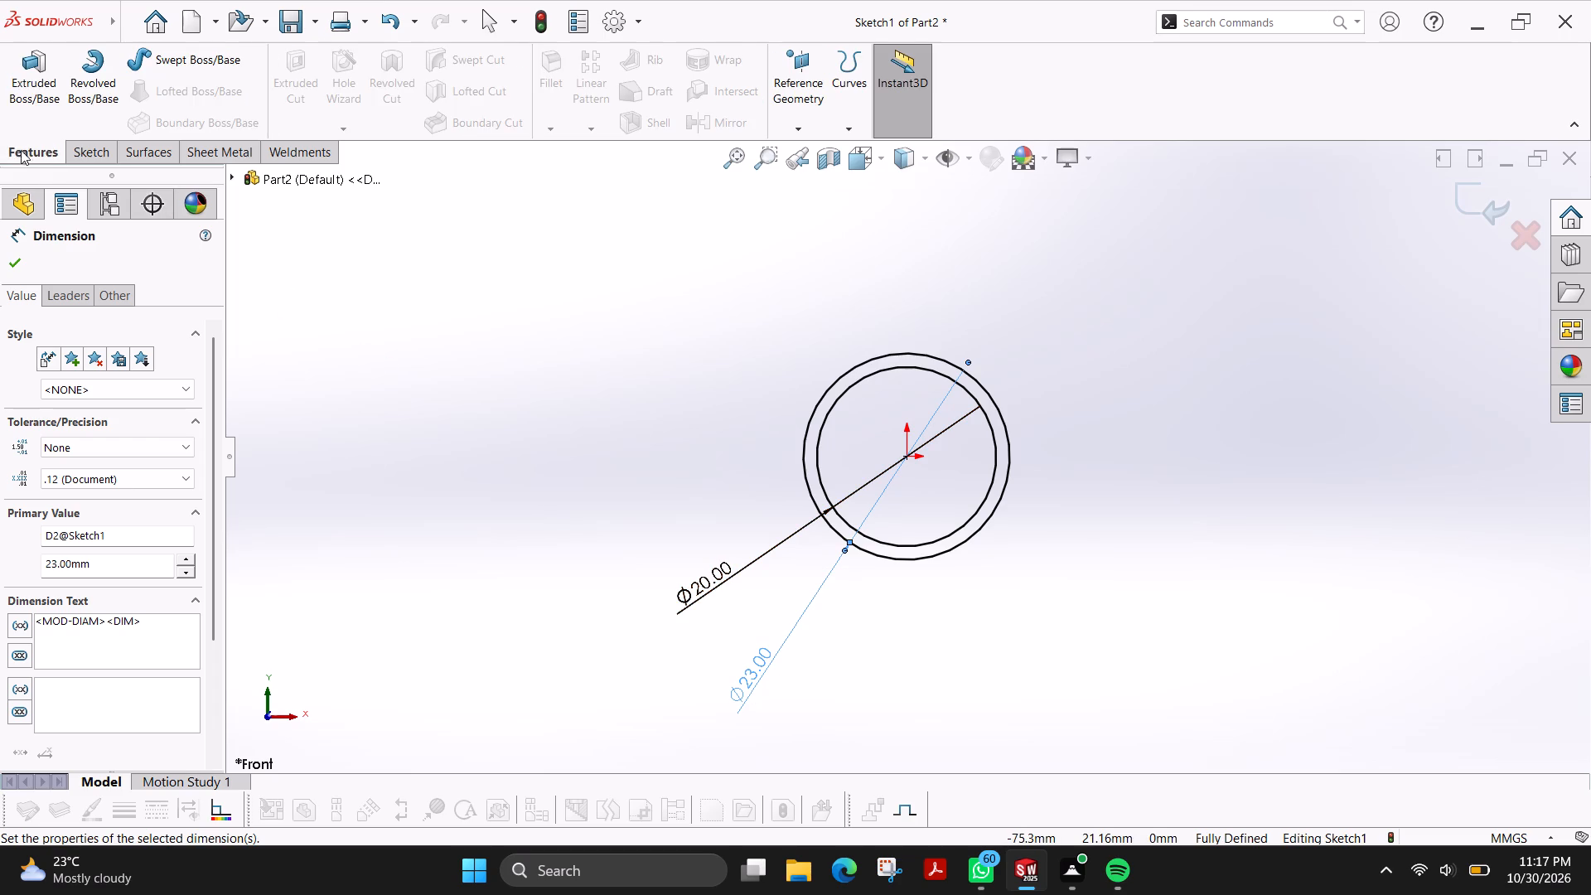
pyautogui.click(25, 86)
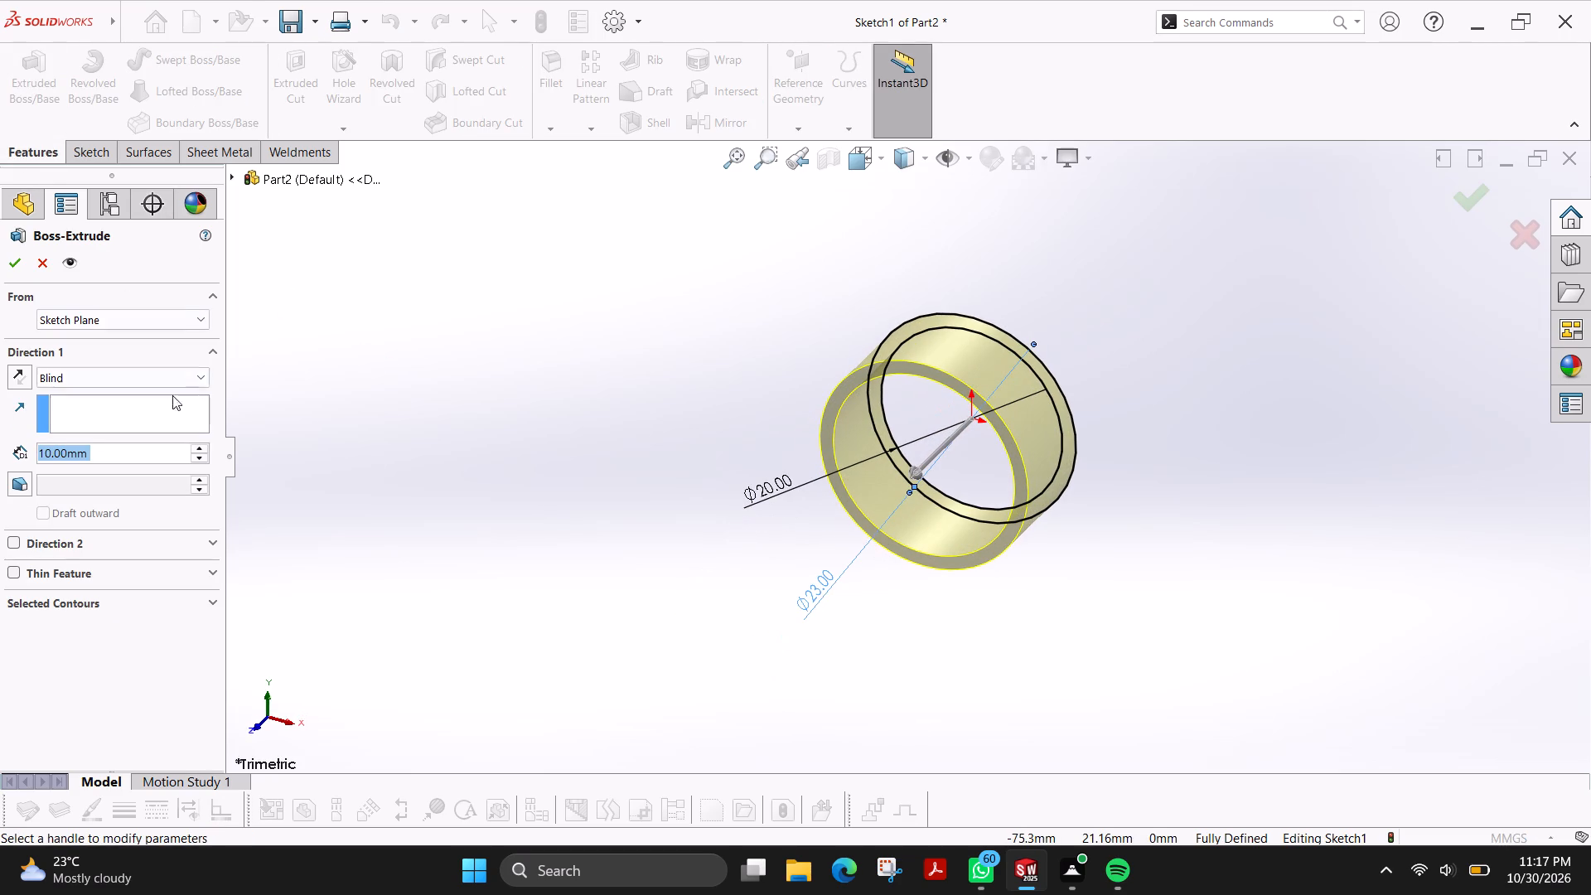
pyautogui.click(126, 378)
pyautogui.click(98, 469)
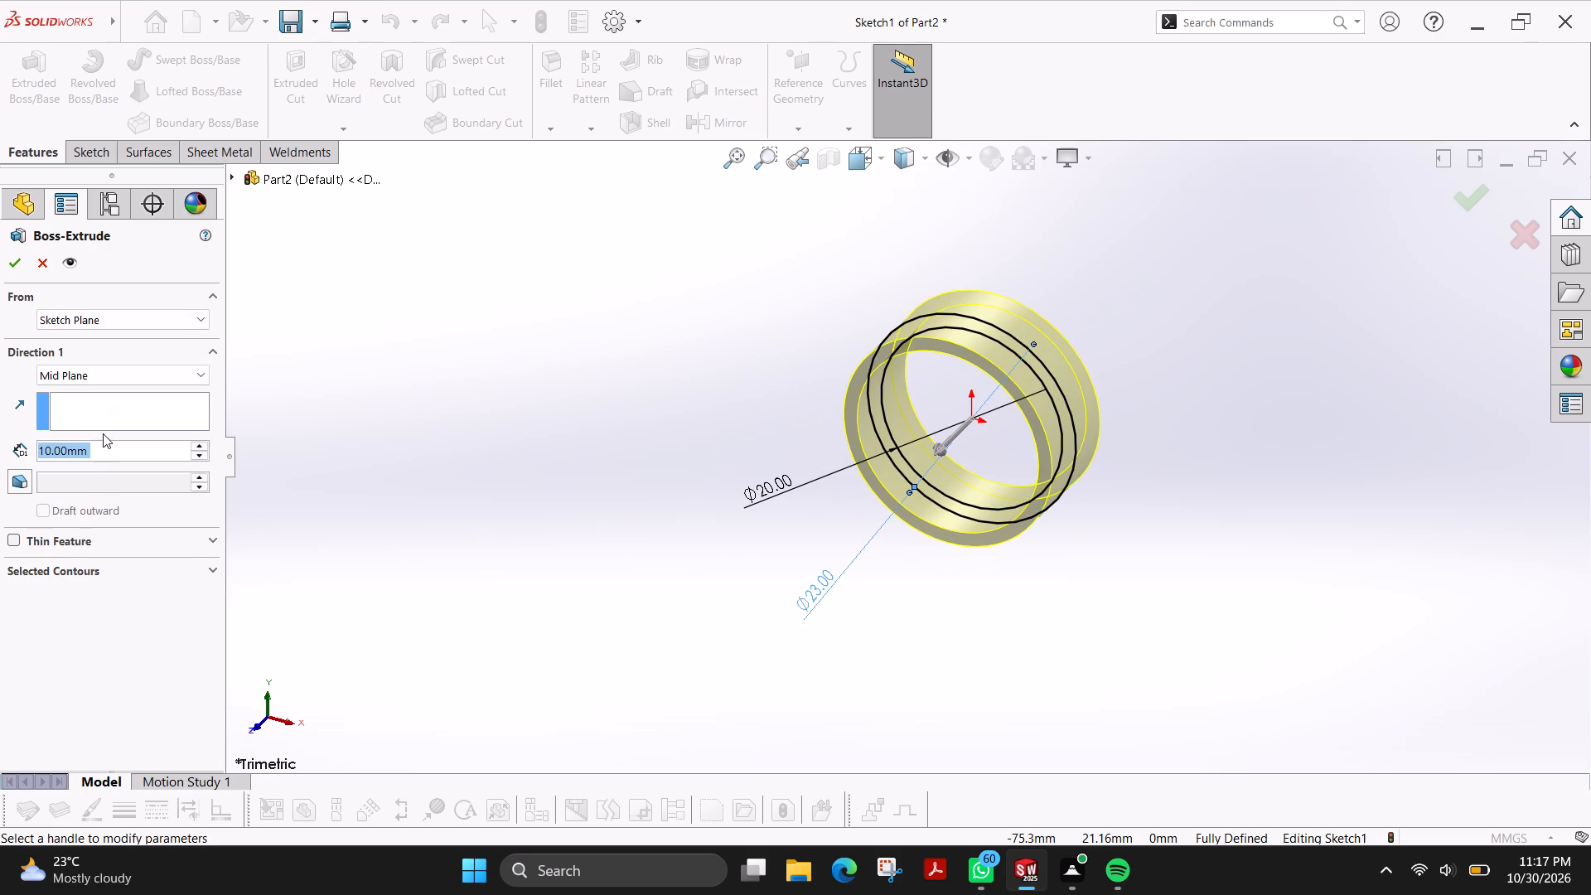
pyautogui.doubleClick(106, 455)
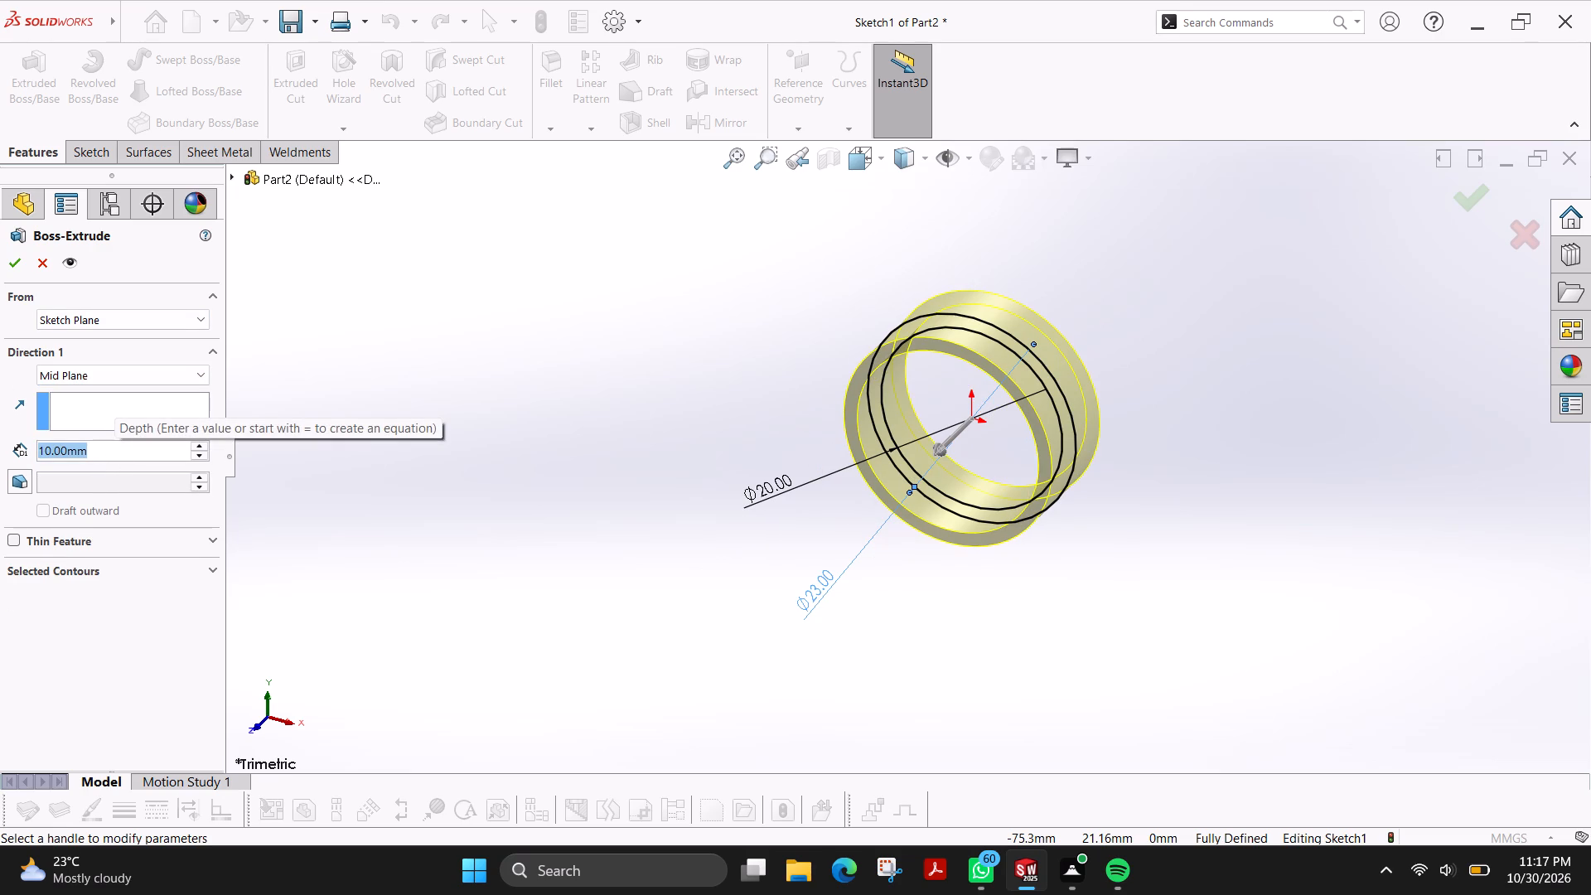
pyautogui.write('12')
pyautogui.press('Return')
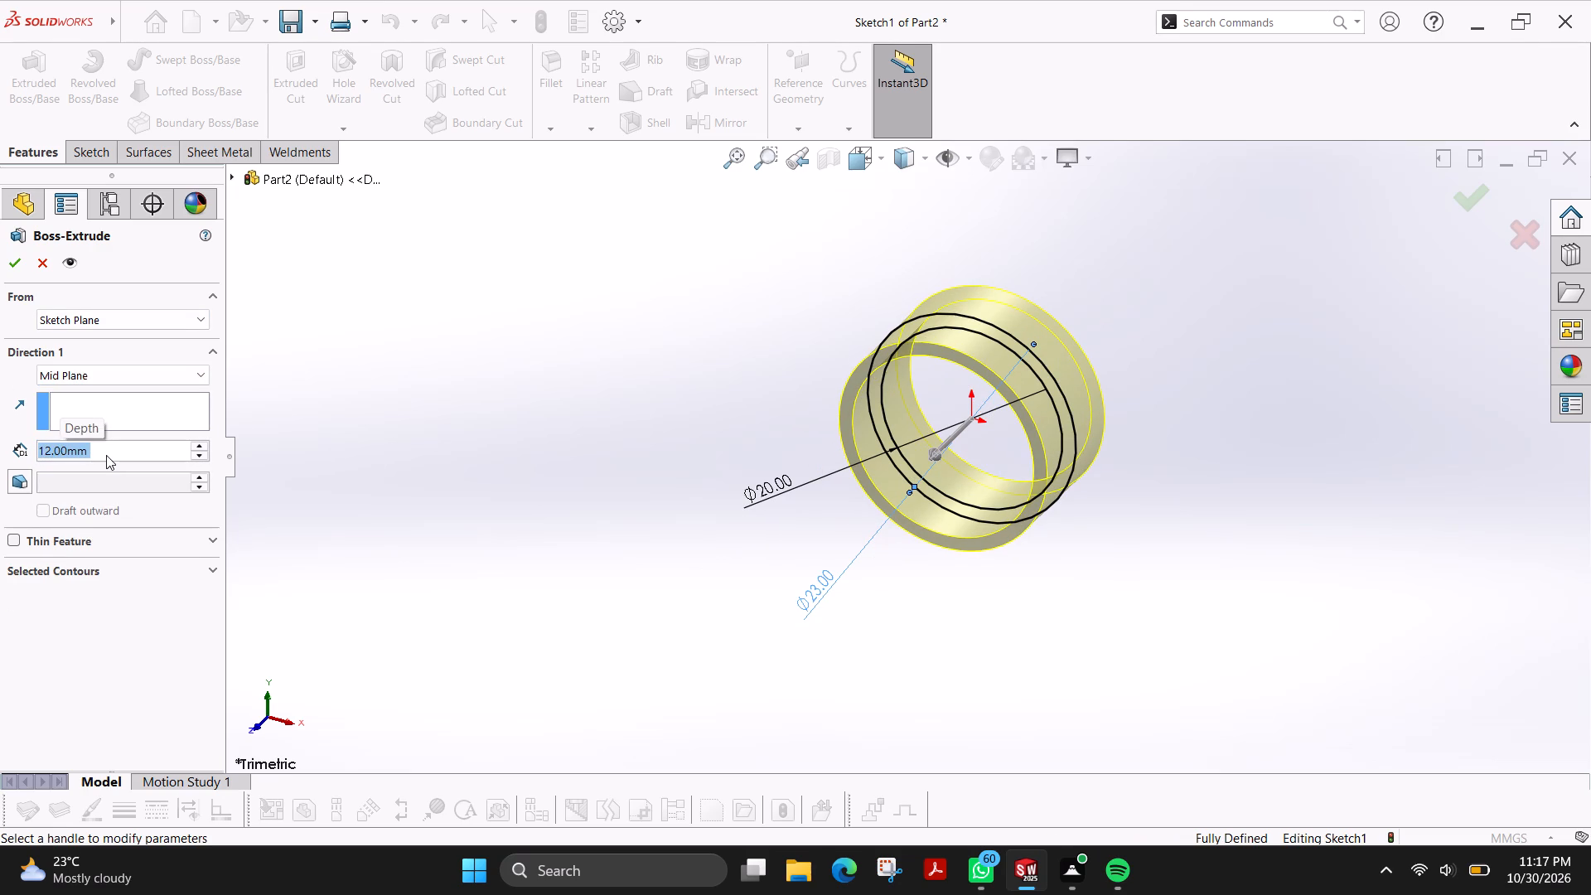
pyautogui.click(18, 263)
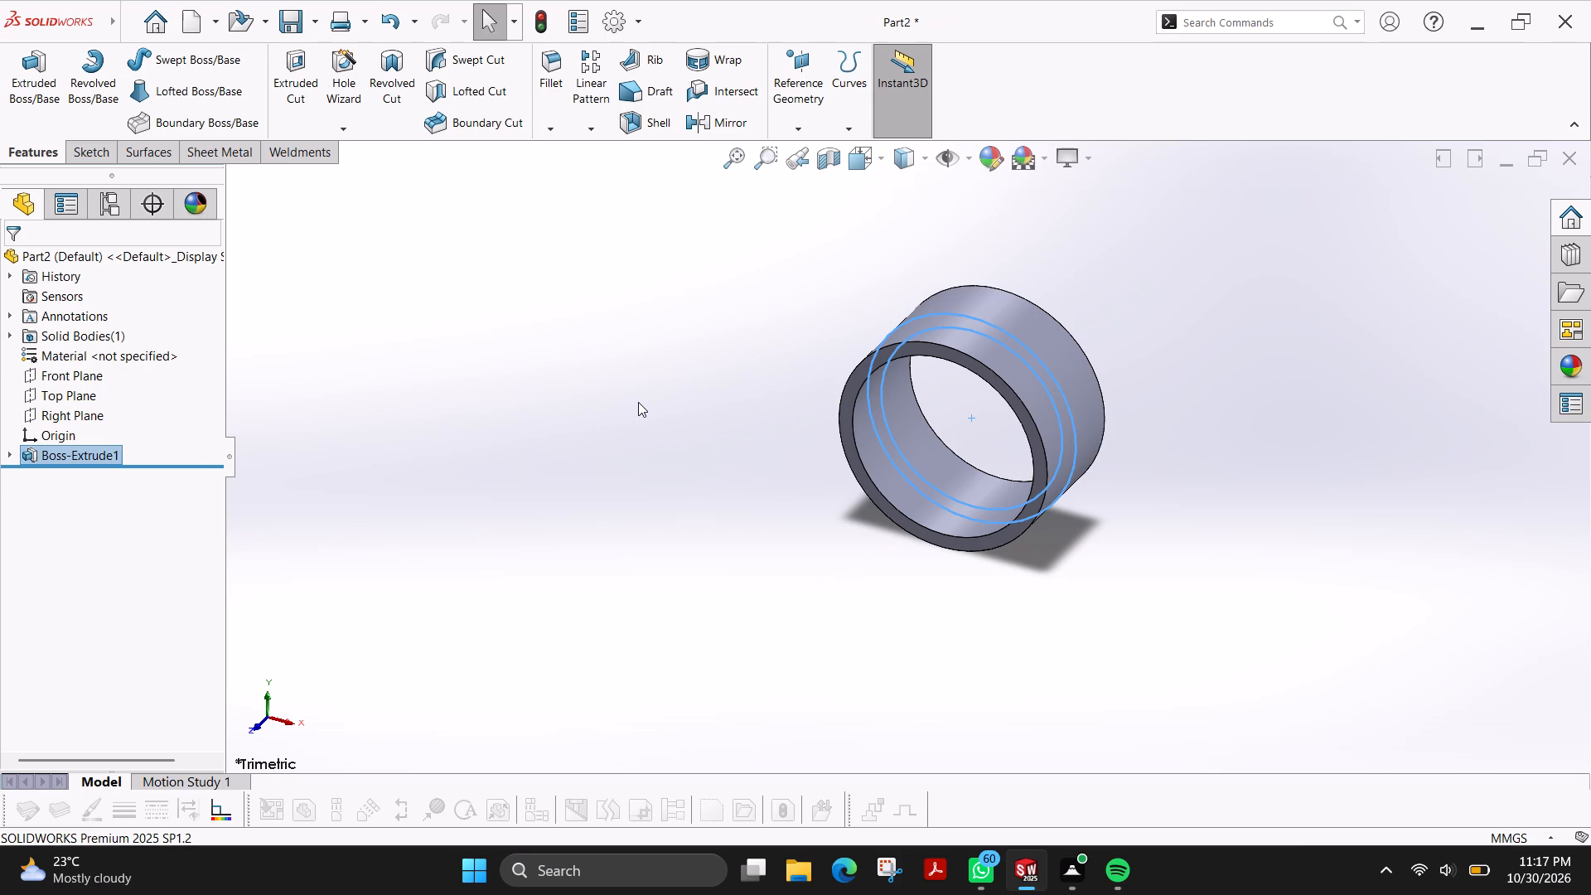
pyautogui.press('Escape')
# Create a reference plane offset 25 mm below the Top Plane, with the offset and the normal both flipped.
pyautogui.click(796, 130)
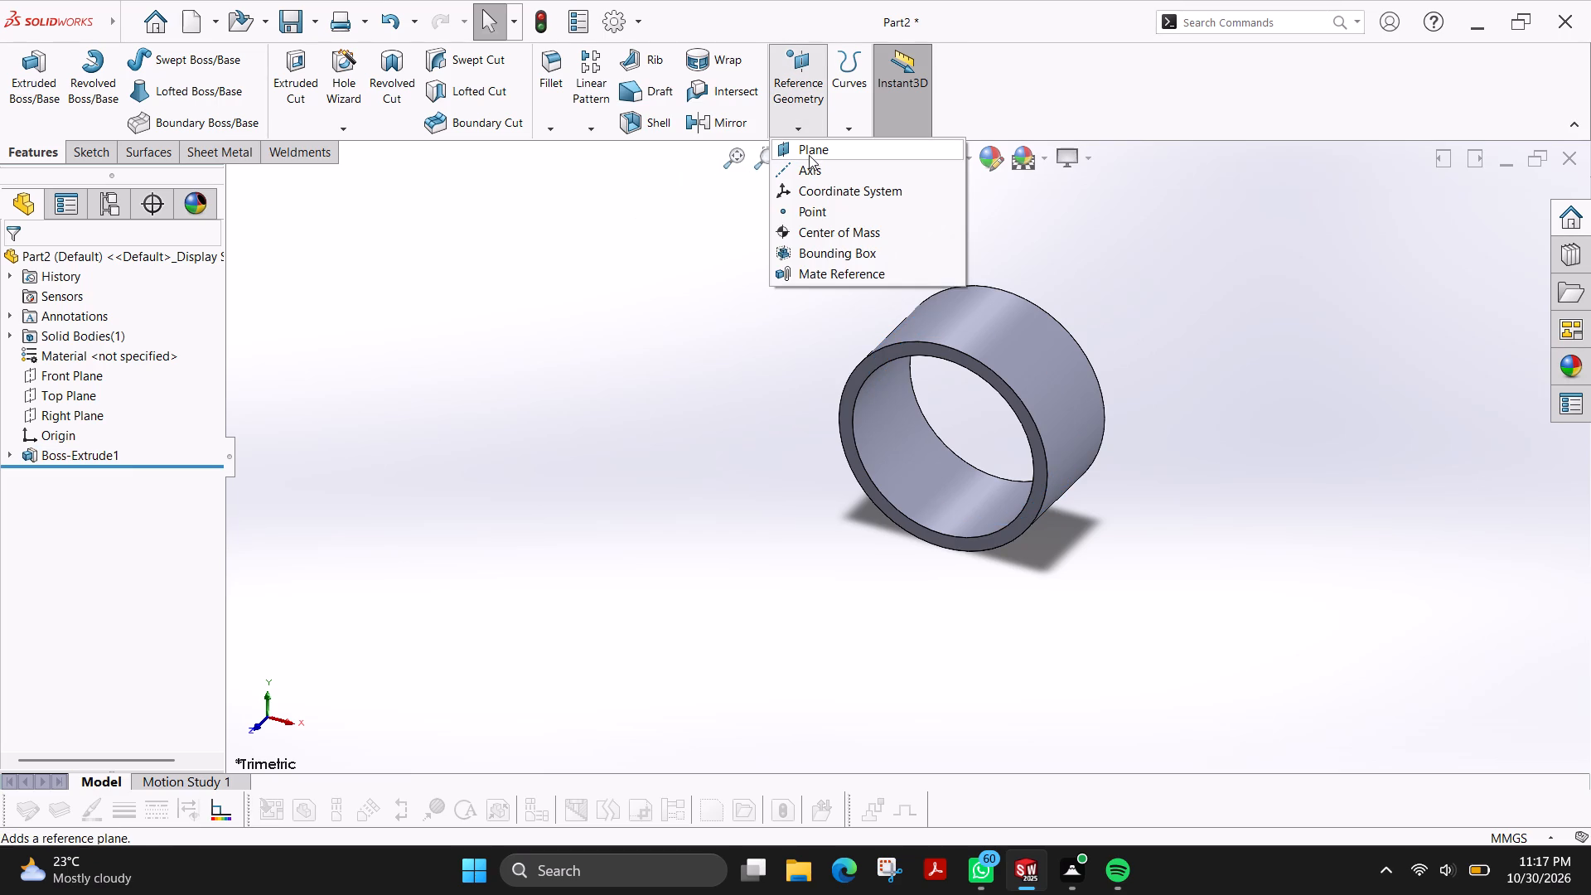
pyautogui.click(810, 157)
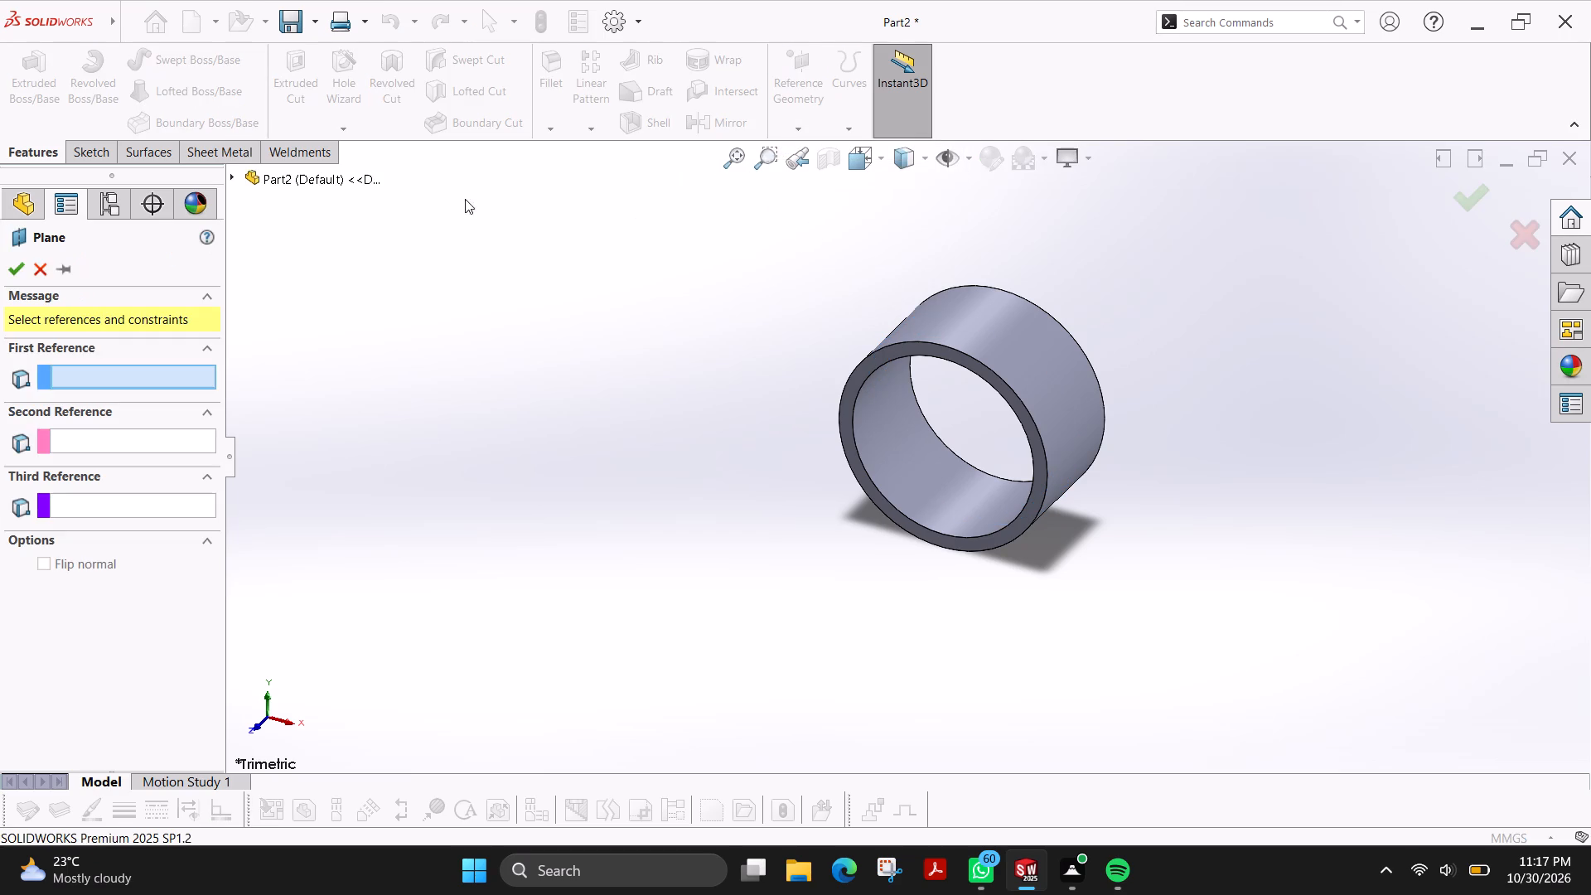
pyautogui.click(233, 177)
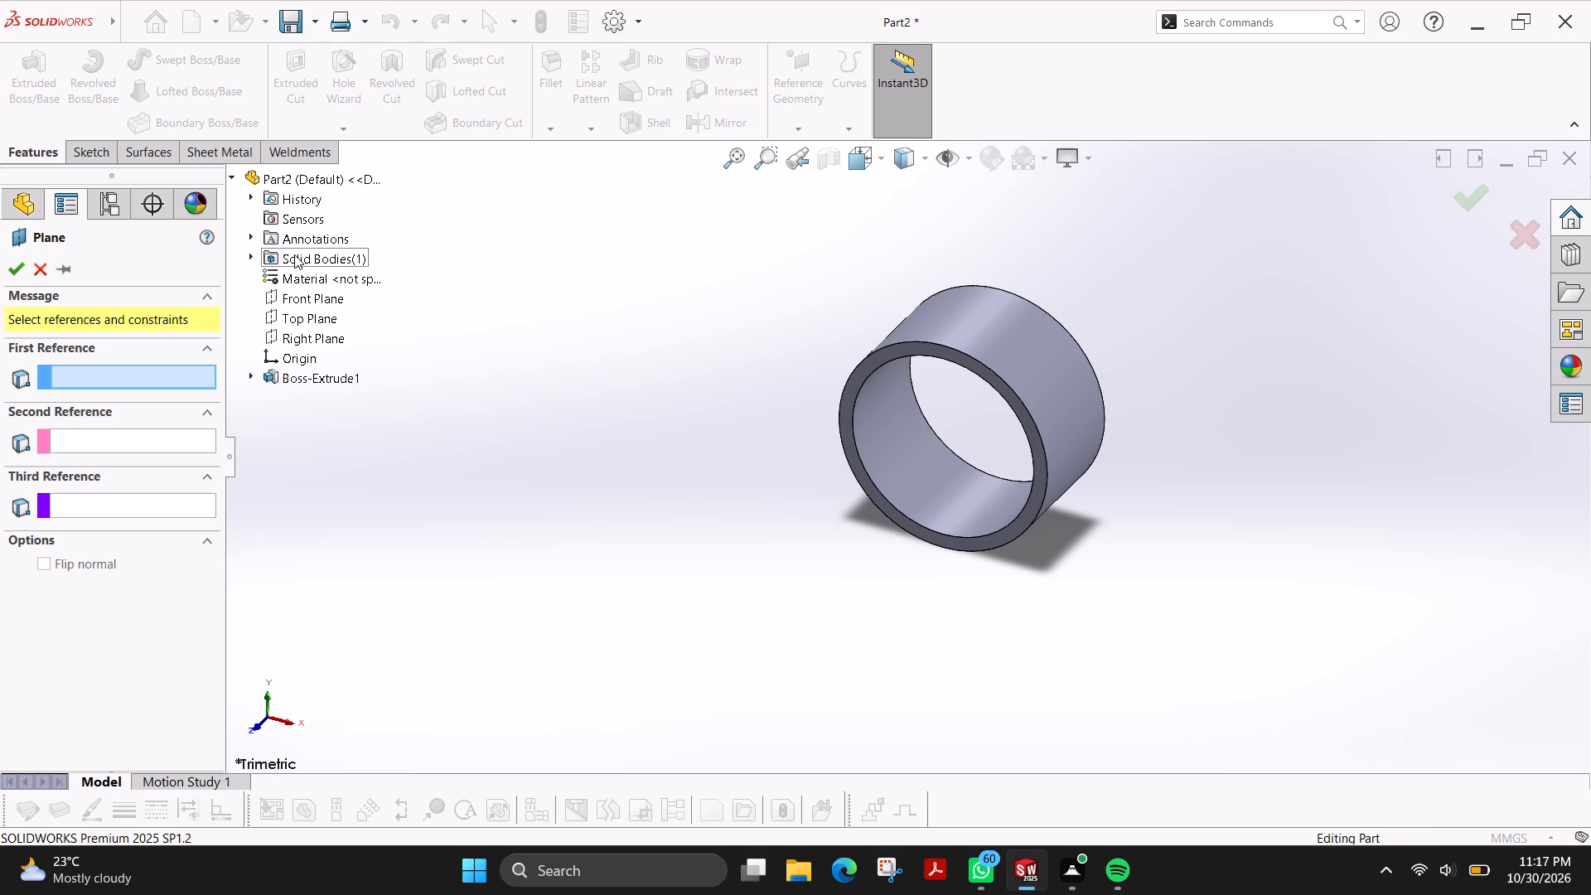
pyautogui.click(317, 314)
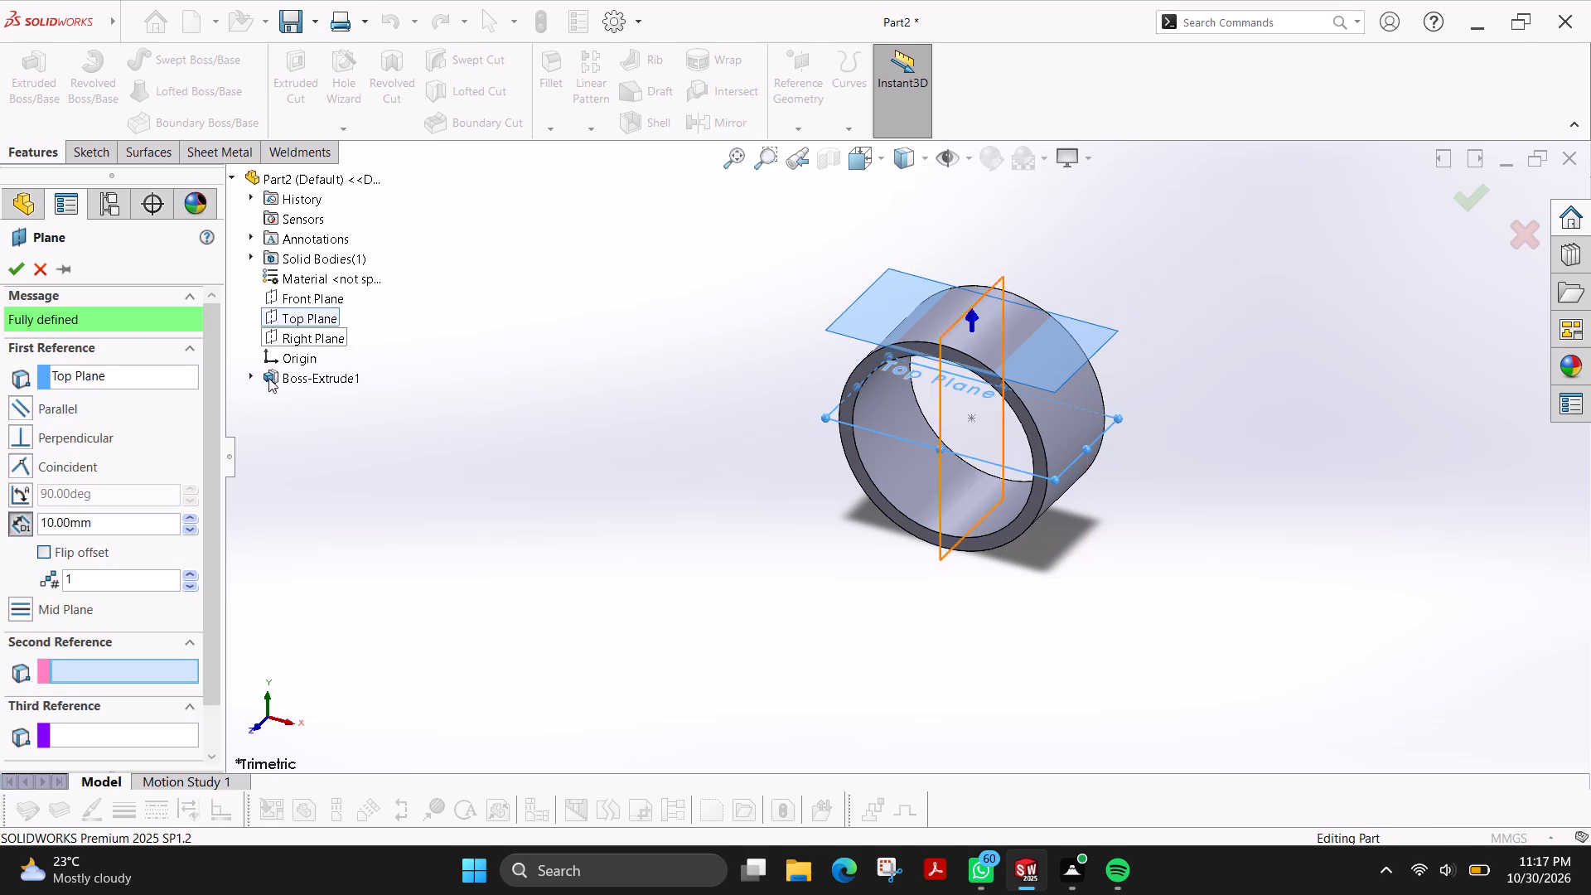
pyautogui.click(51, 554)
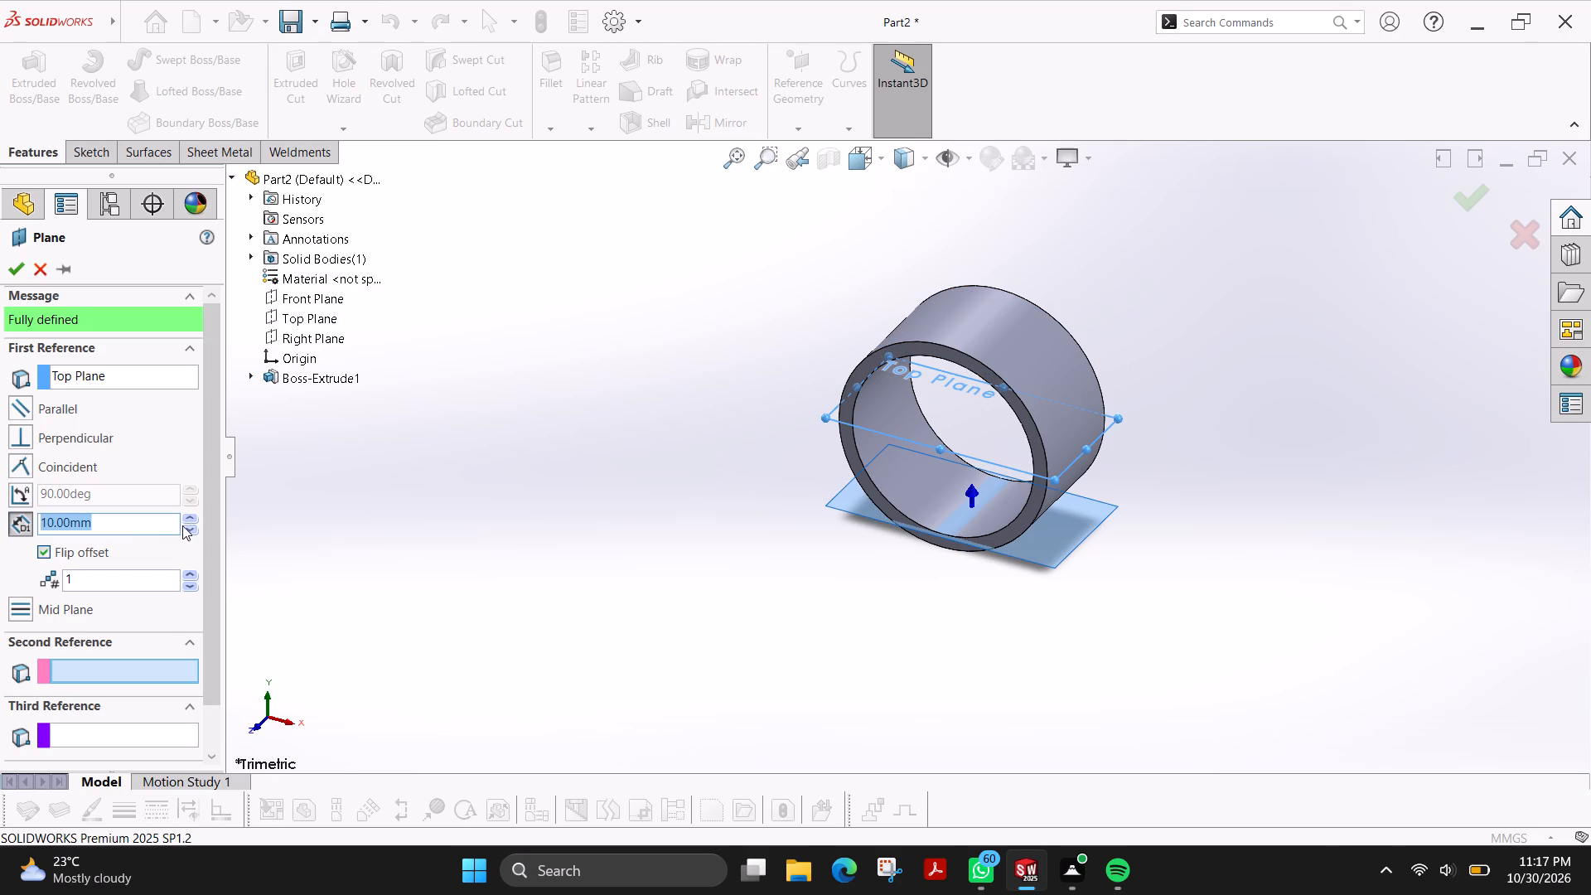
pyautogui.scroll(-7, 157, 643)
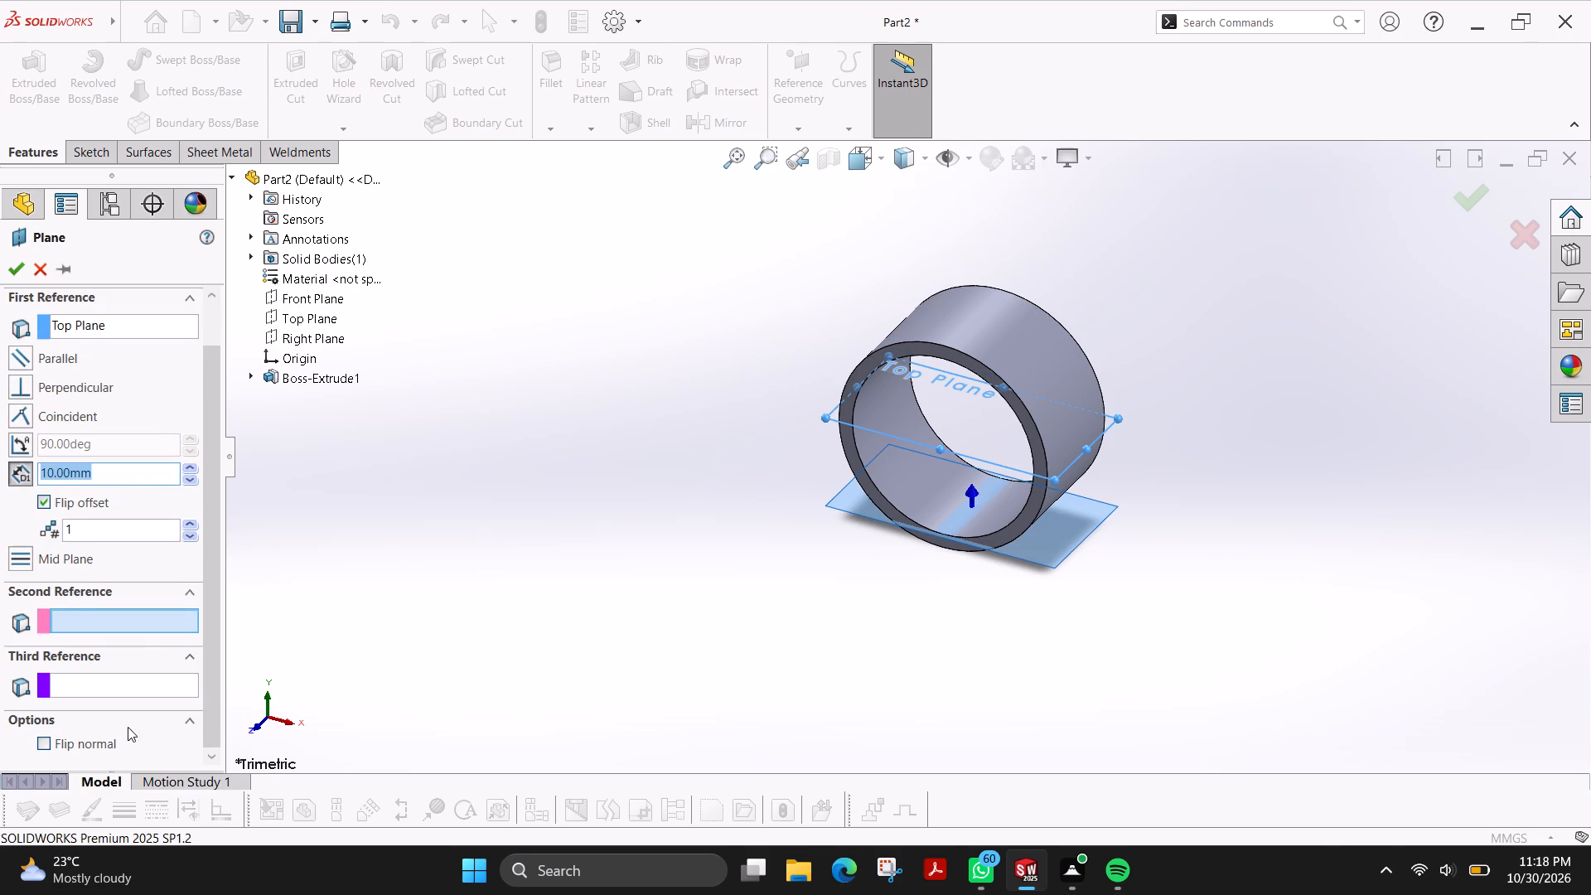
pyautogui.click(54, 747)
pyautogui.scroll(4, 201, 523)
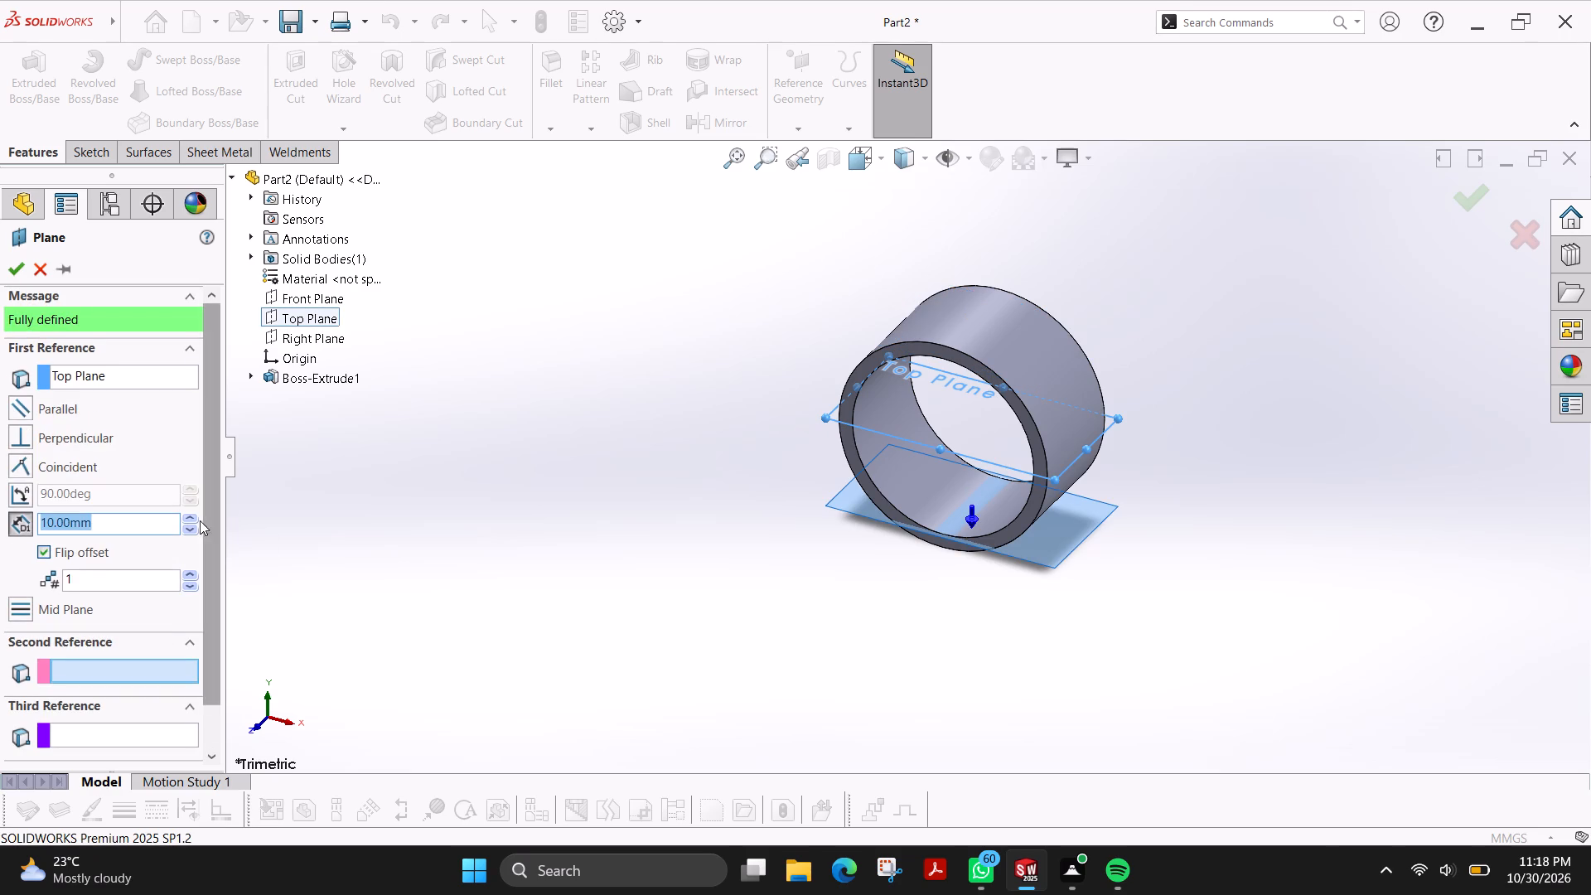
pyautogui.doubleClick(144, 525)
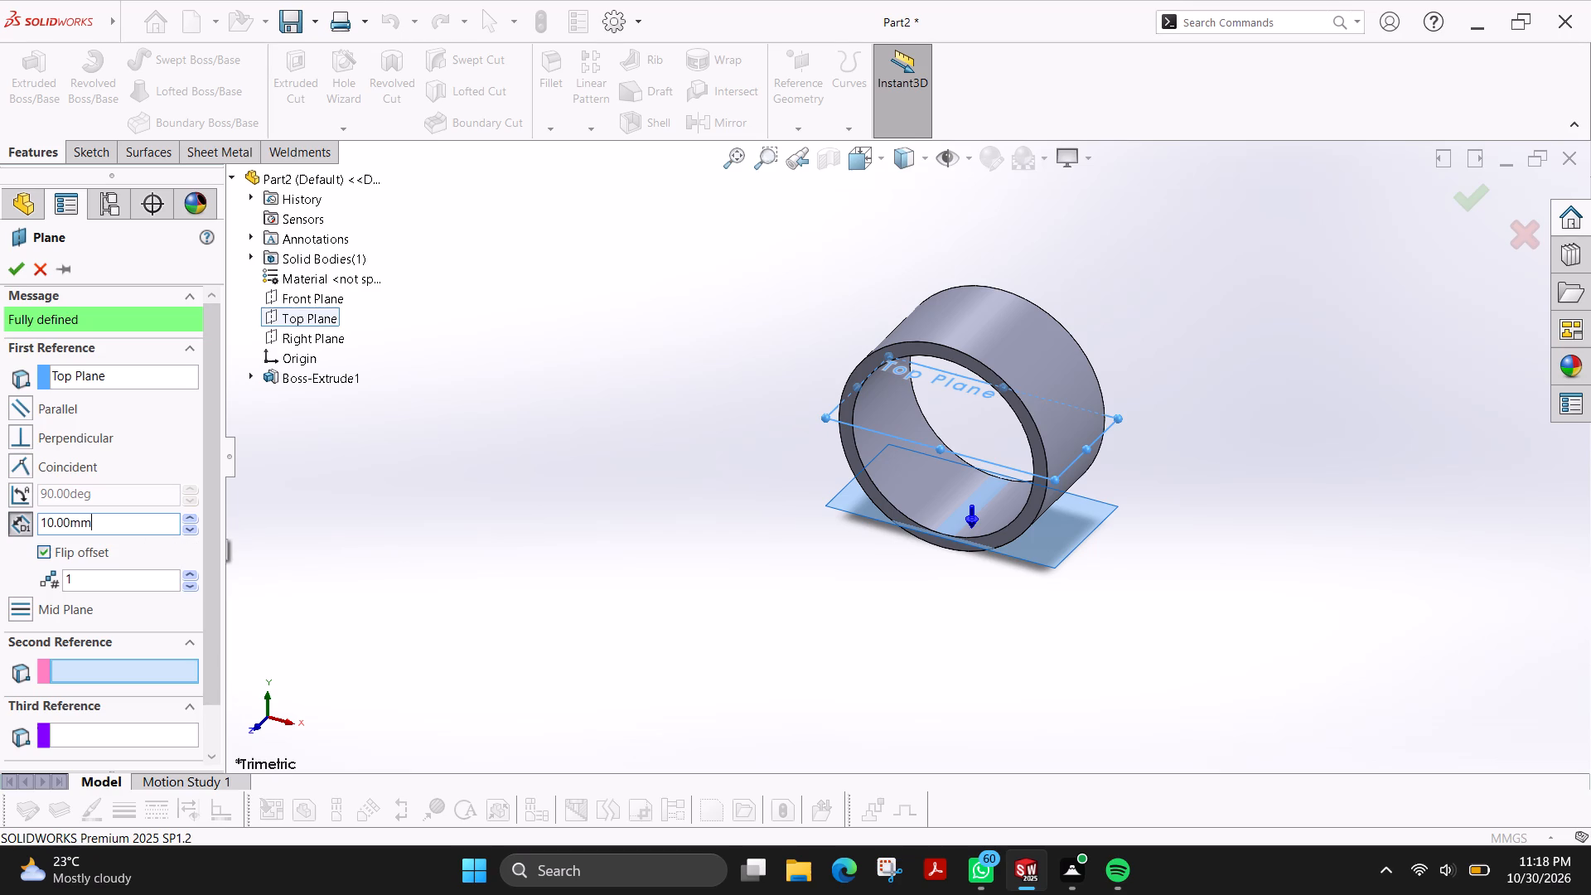
pyautogui.write('25')
pyautogui.press('Return')
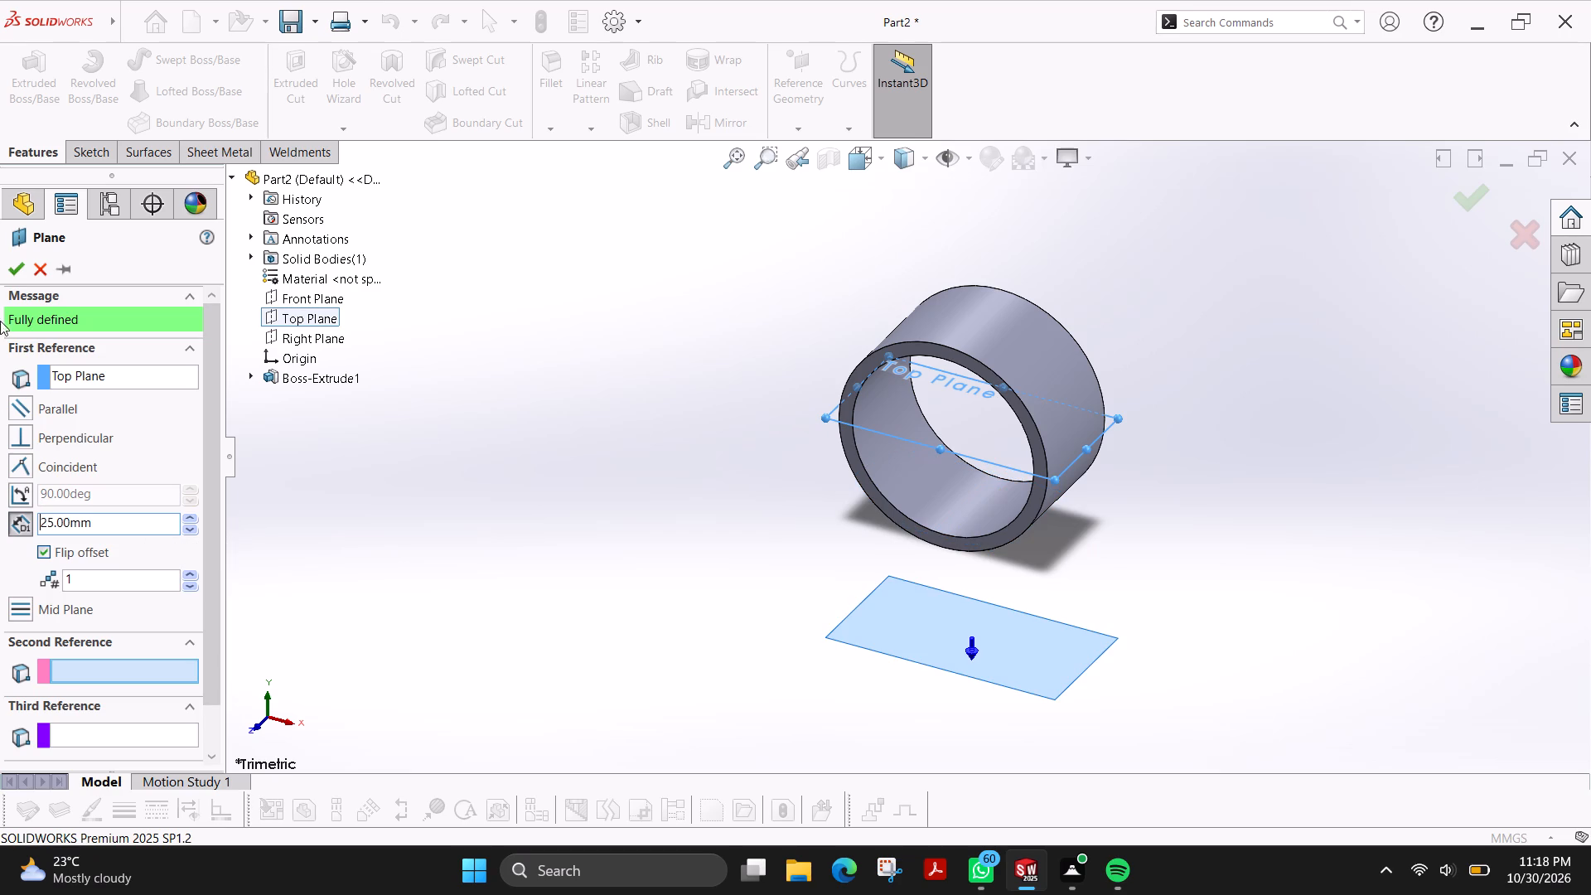
pyautogui.click(17, 276)
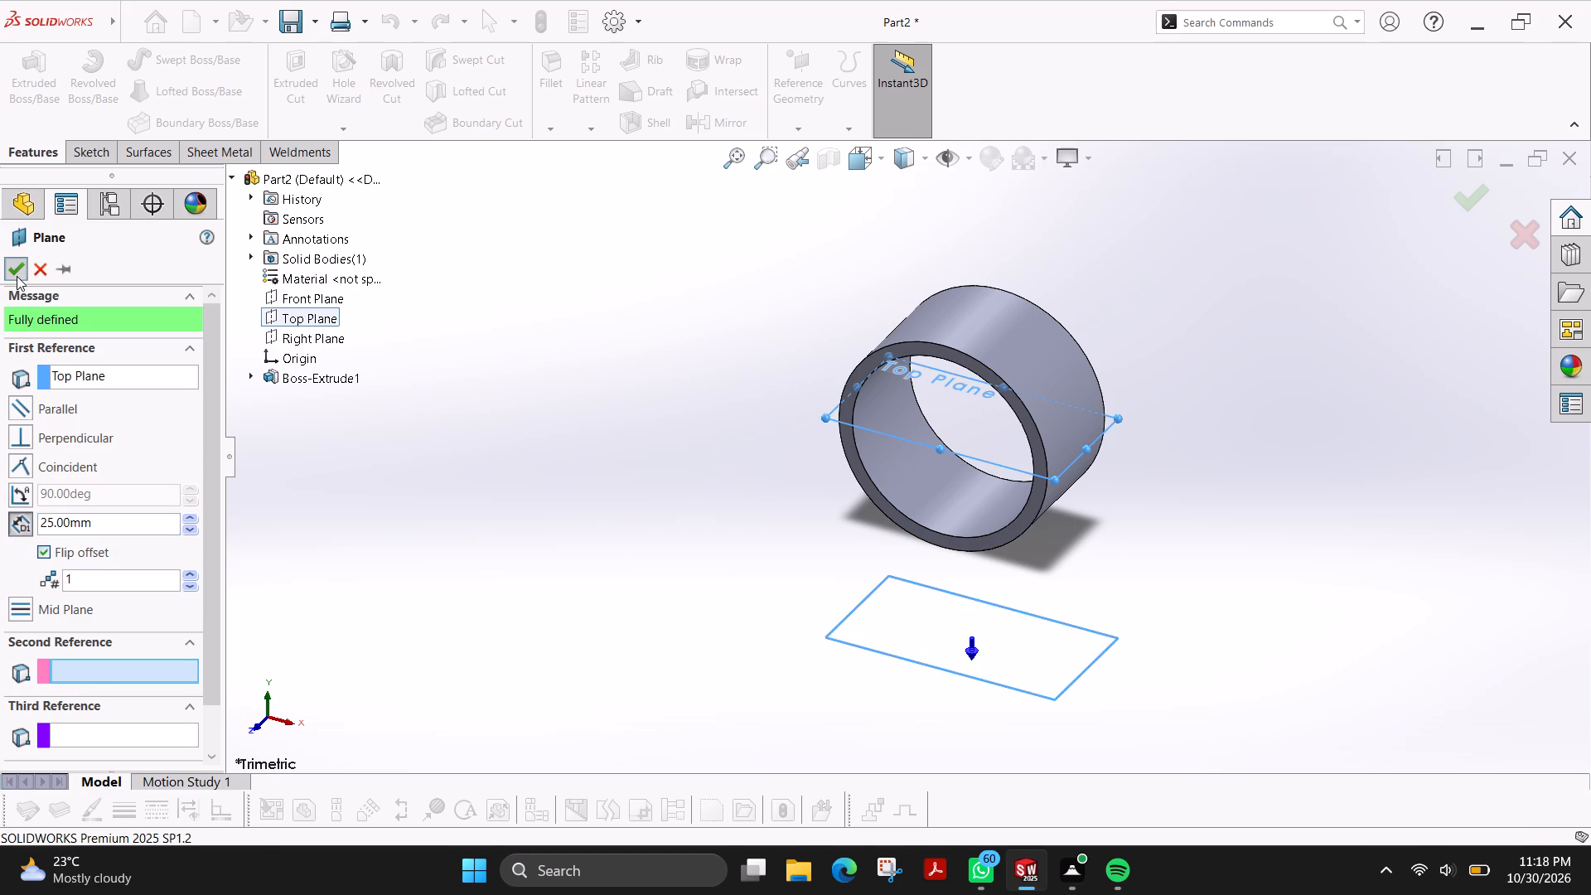
# Sketch two circles centred on the origin of the new offset plane, with radii of 6 mm and about 4.6 mm.
pyautogui.click(81, 155)
pyautogui.click(27, 85)
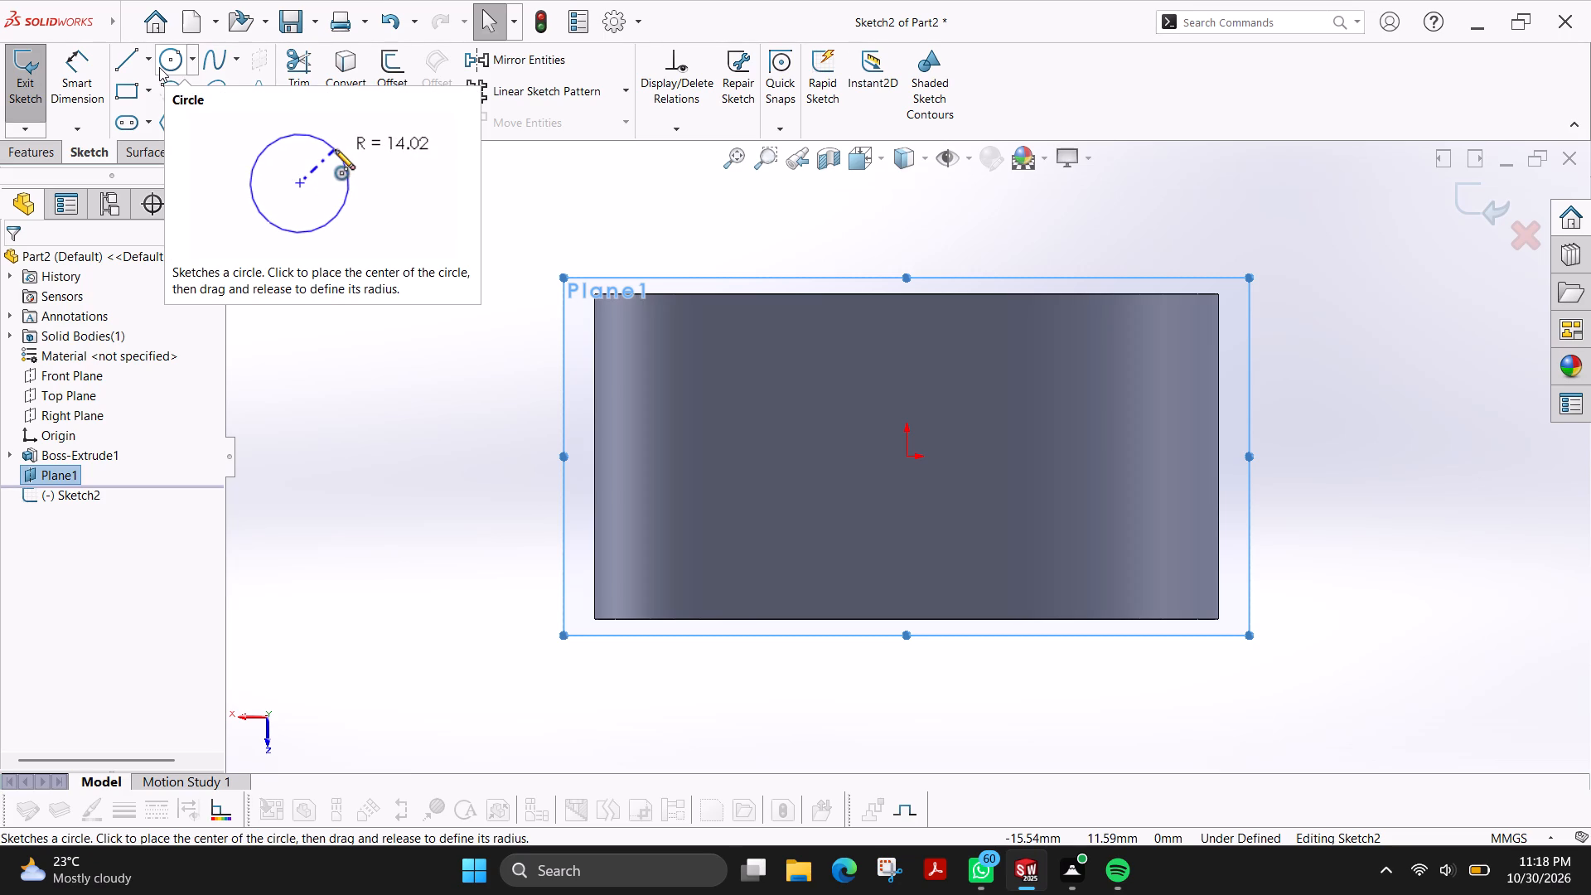
pyautogui.click(159, 67)
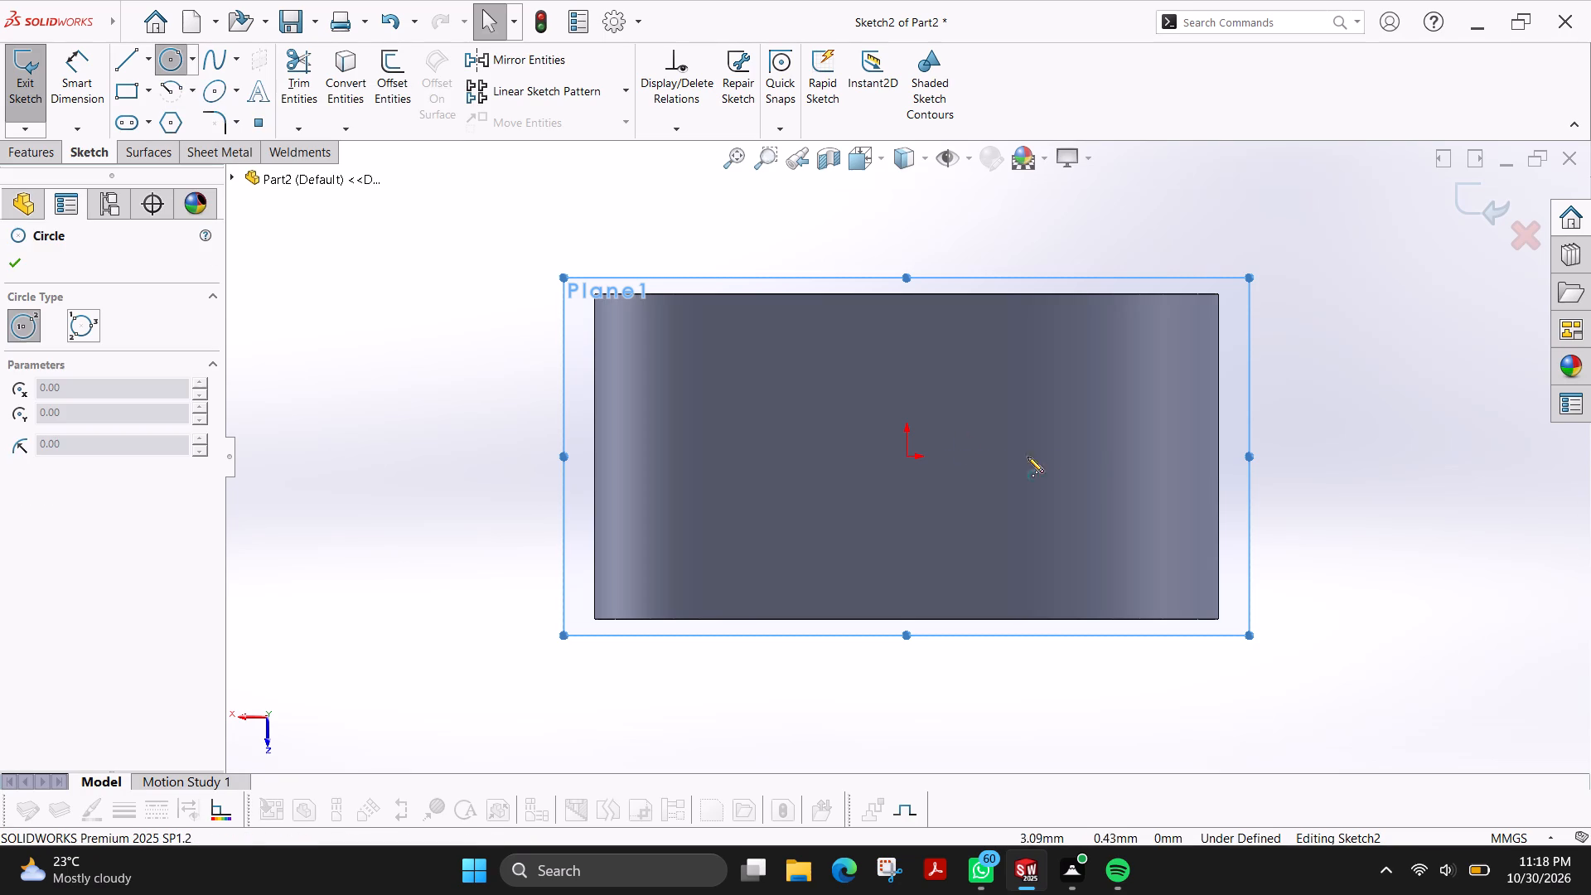
pyautogui.click(907, 459)
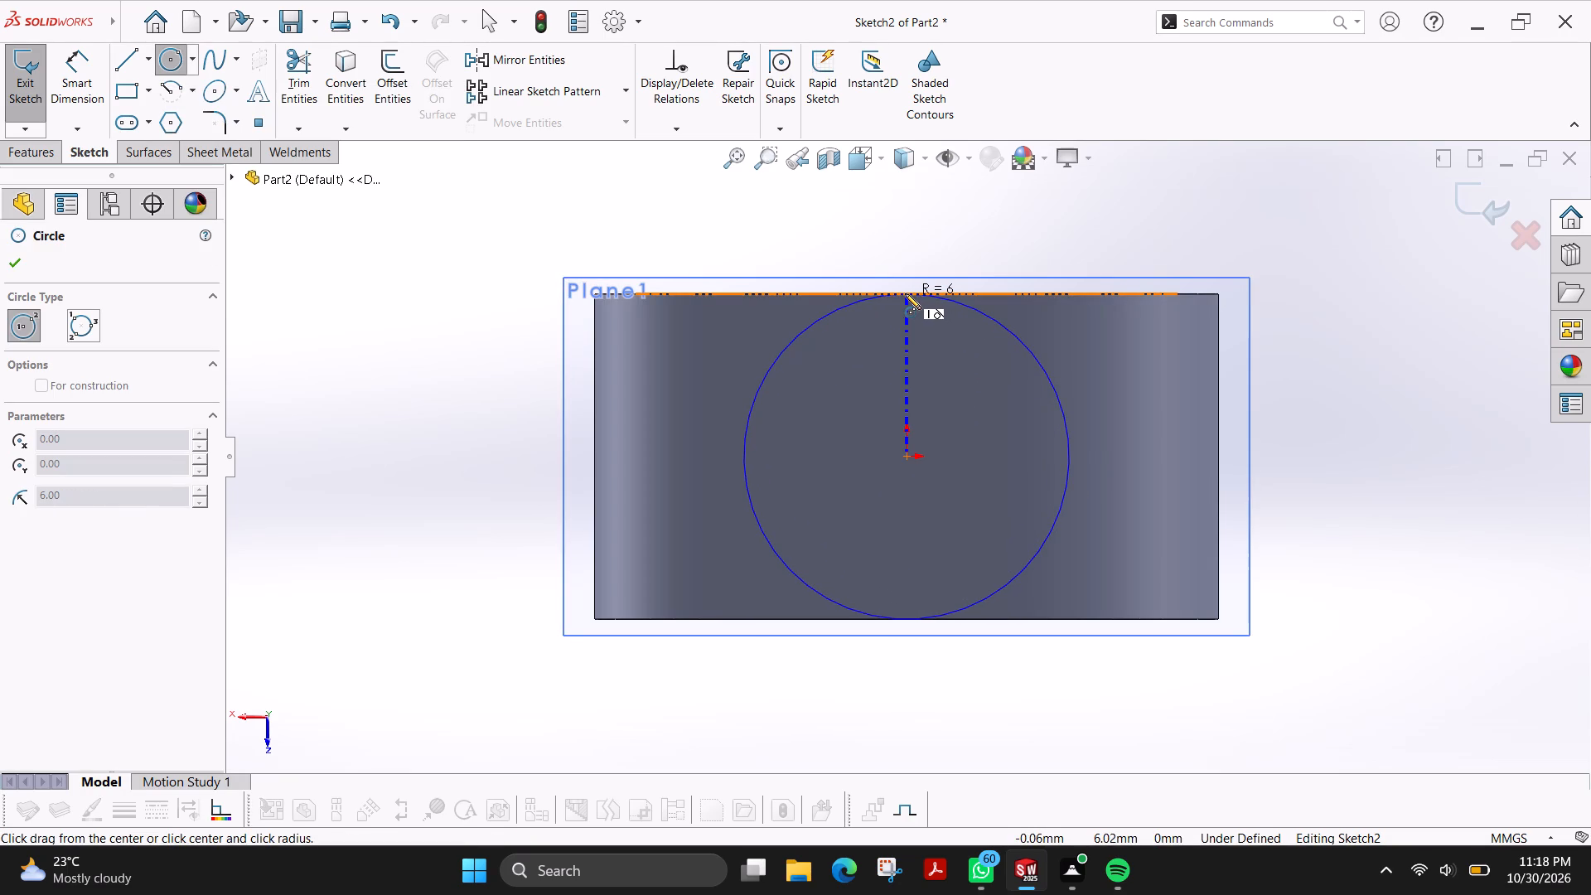
pyautogui.click(905, 293)
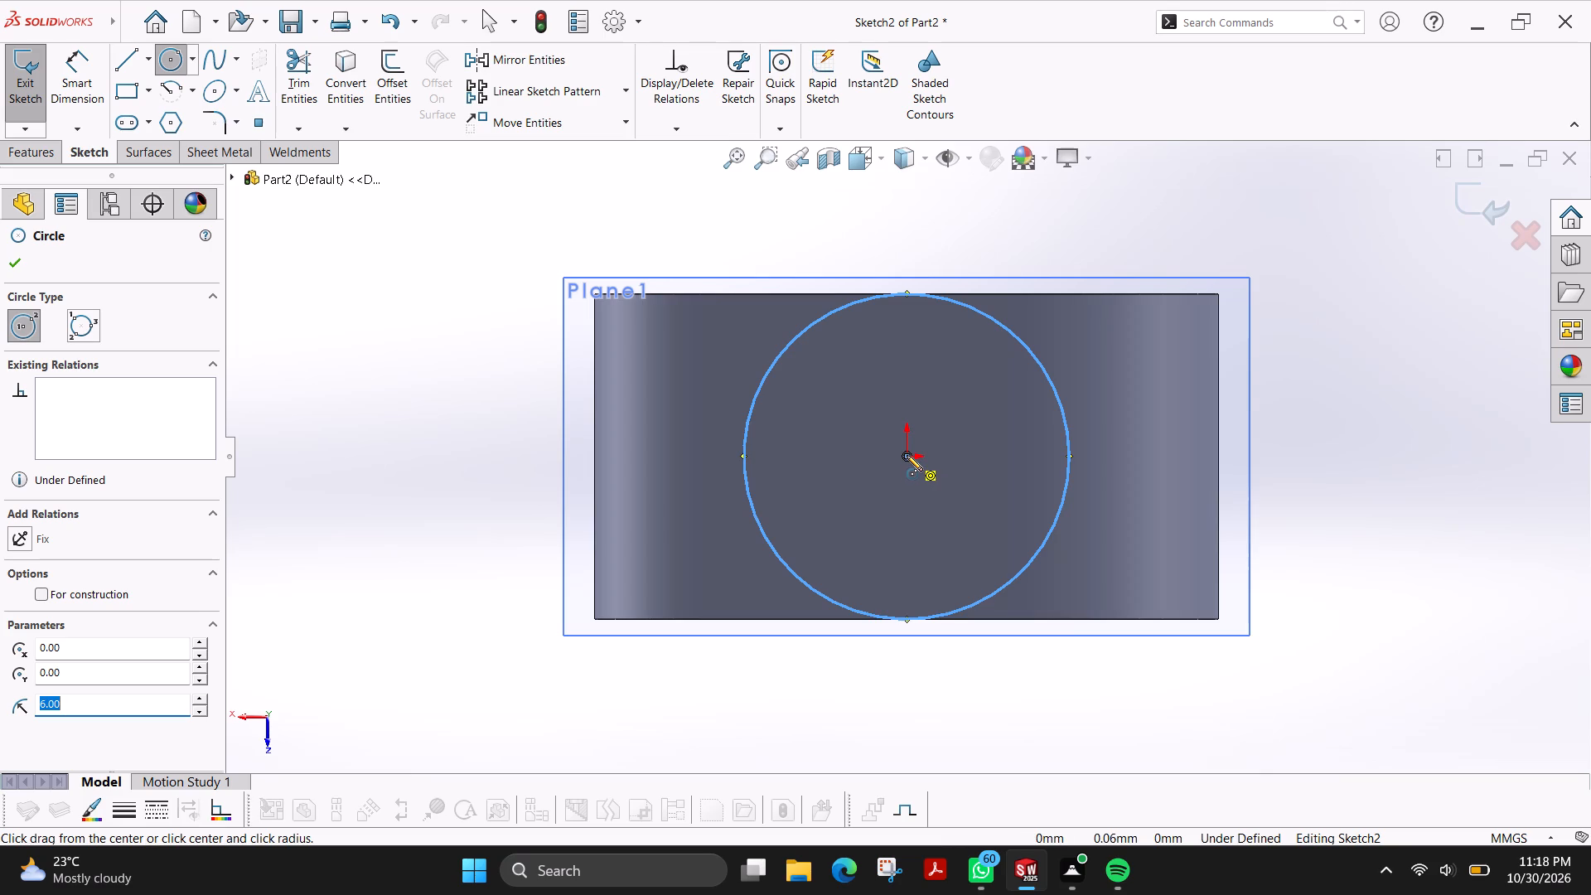
pyautogui.click(907, 456)
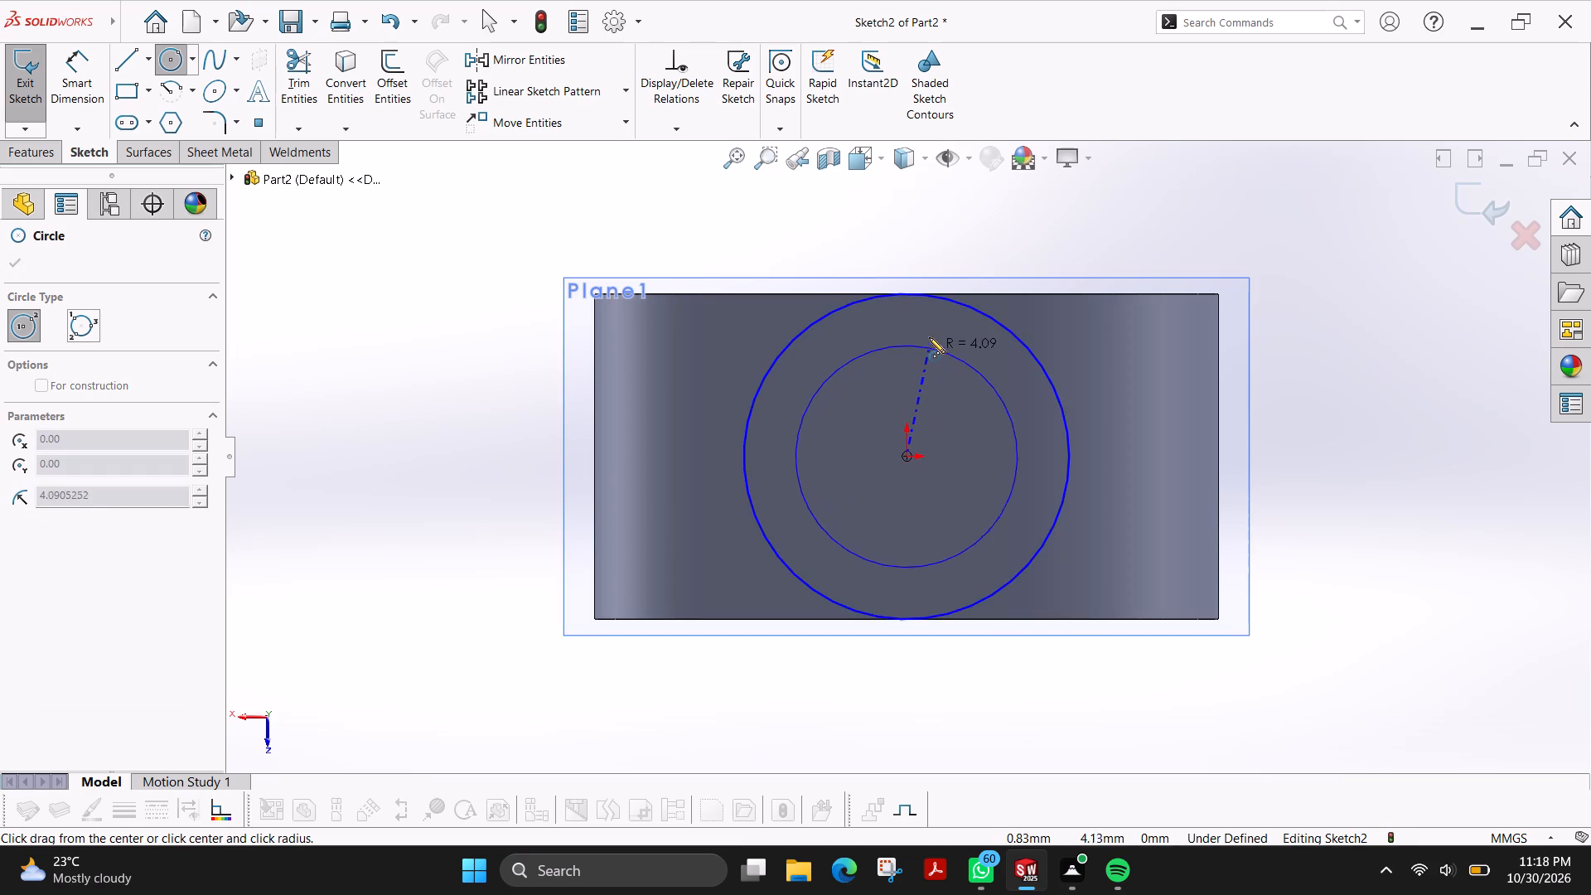
pyautogui.click(929, 335)
# Dimension the outer circle's diameter to 12 mm and the inner circle's diameter to 8 mm.
pyautogui.click(70, 100)
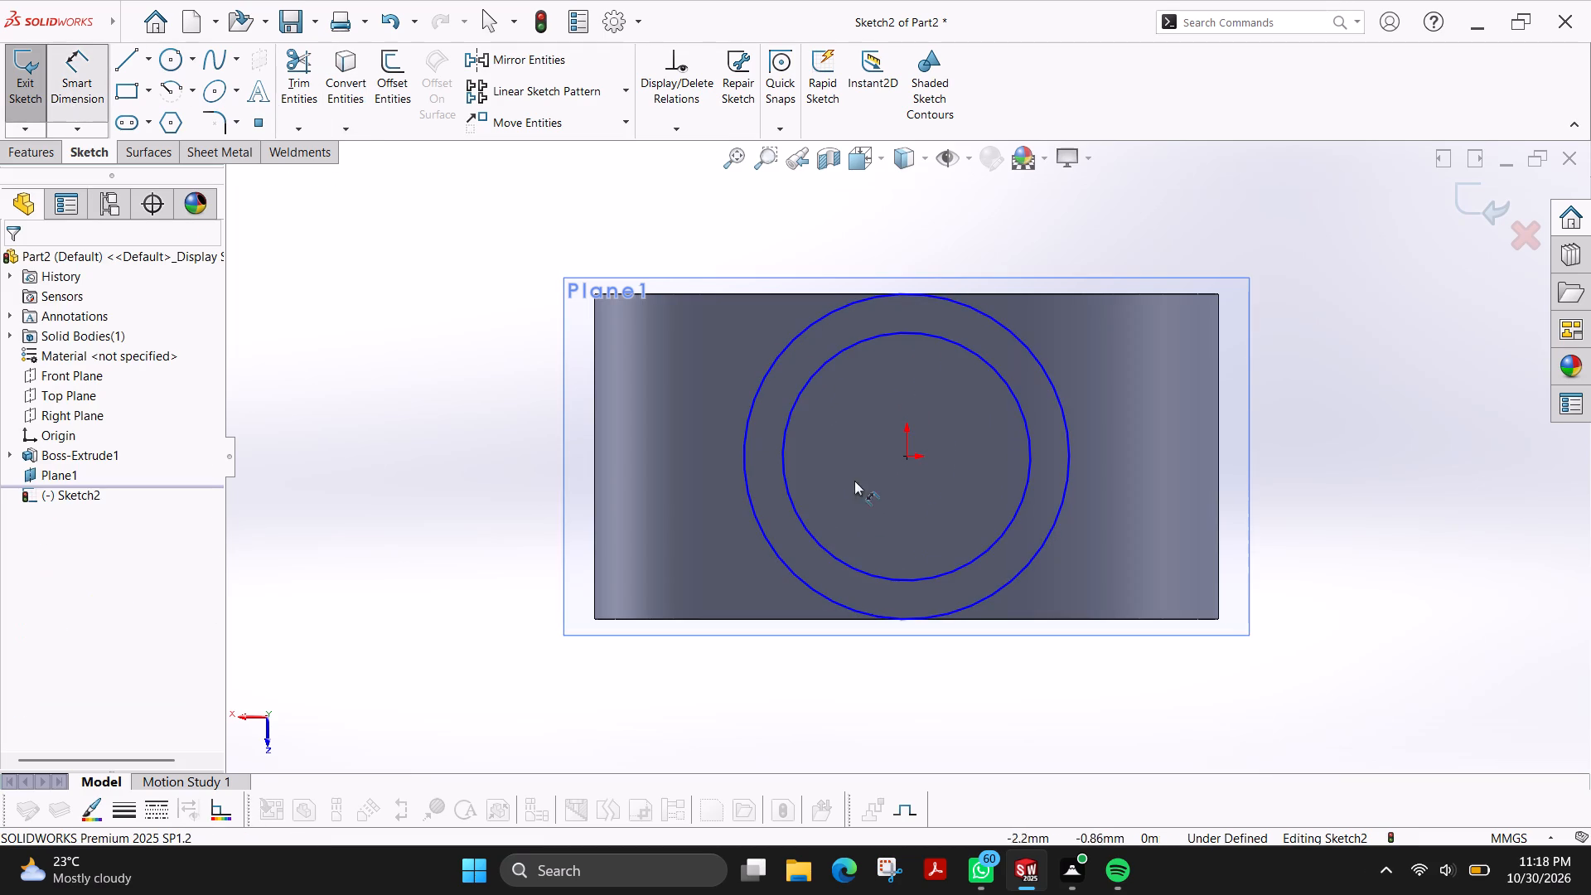
pyautogui.click(747, 490)
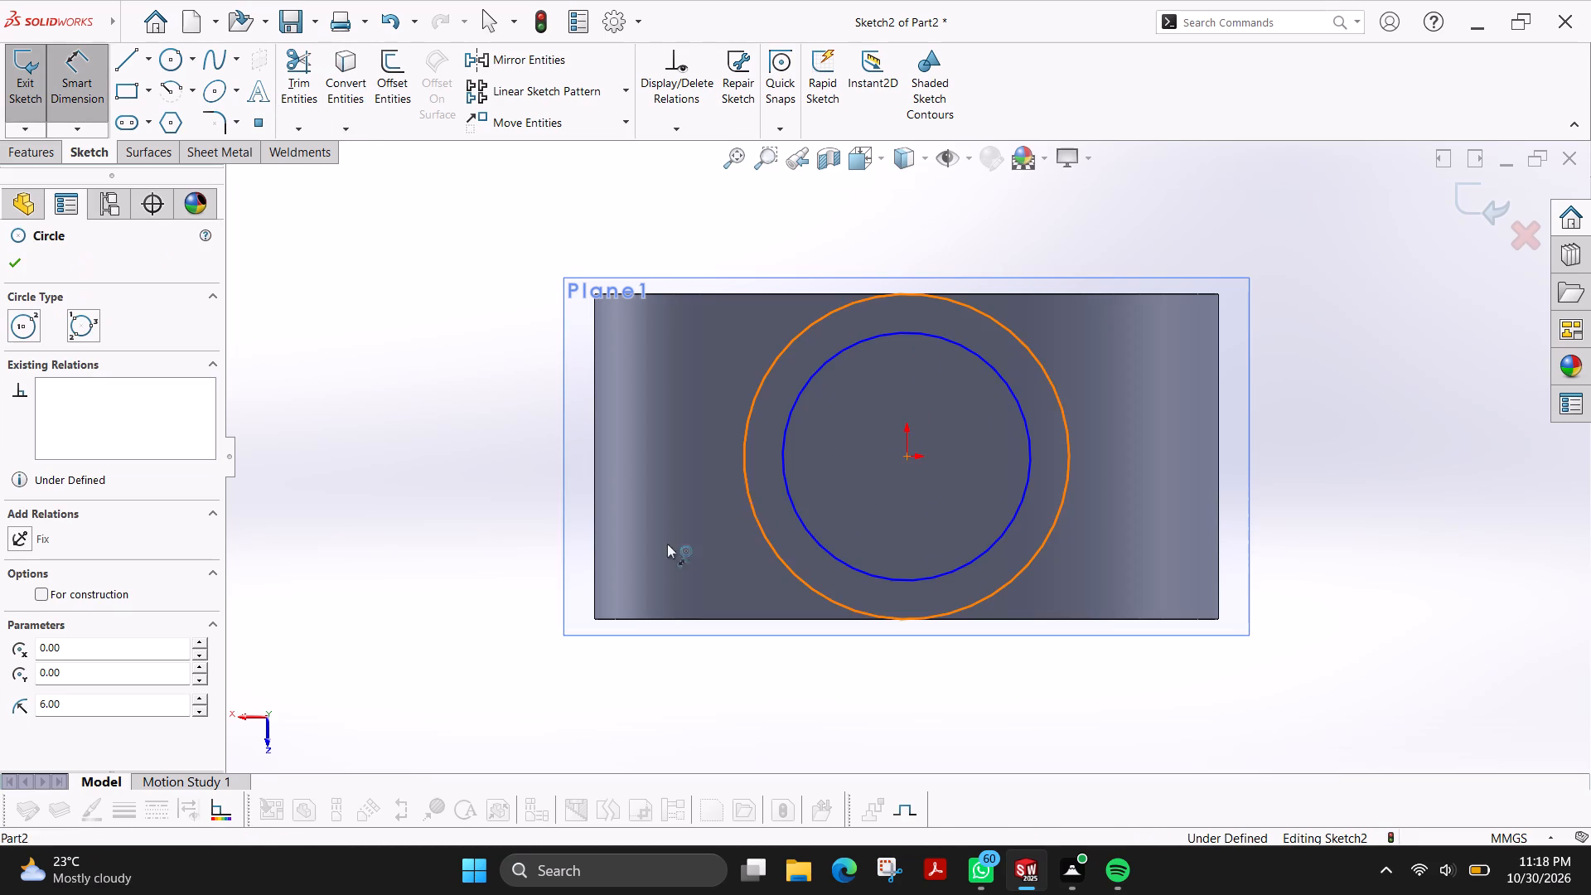
pyautogui.click(533, 704)
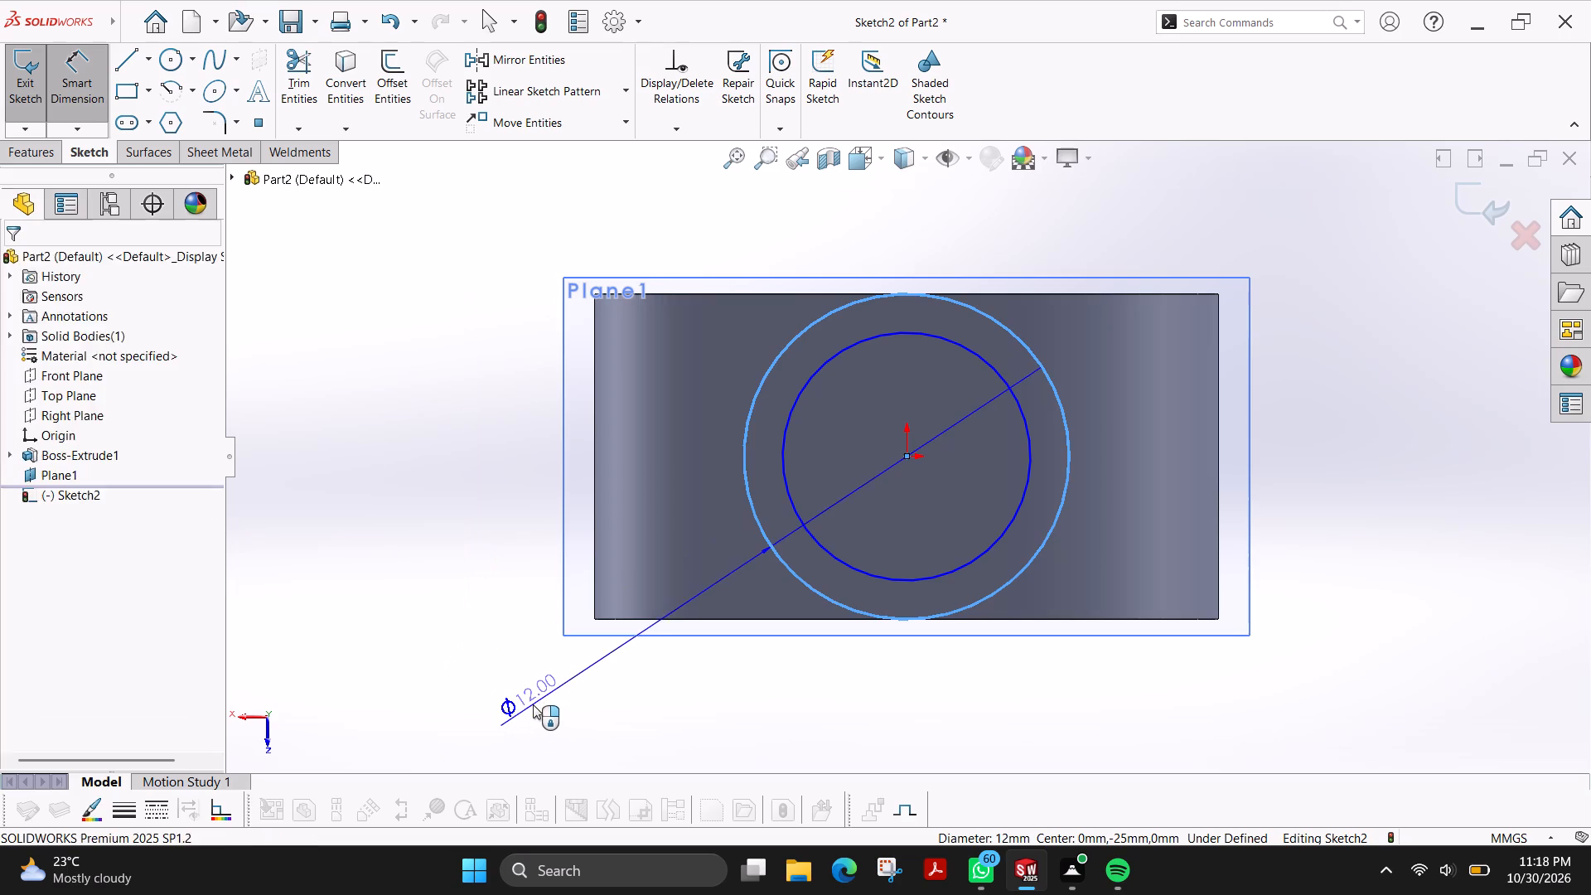
pyautogui.press('Return')
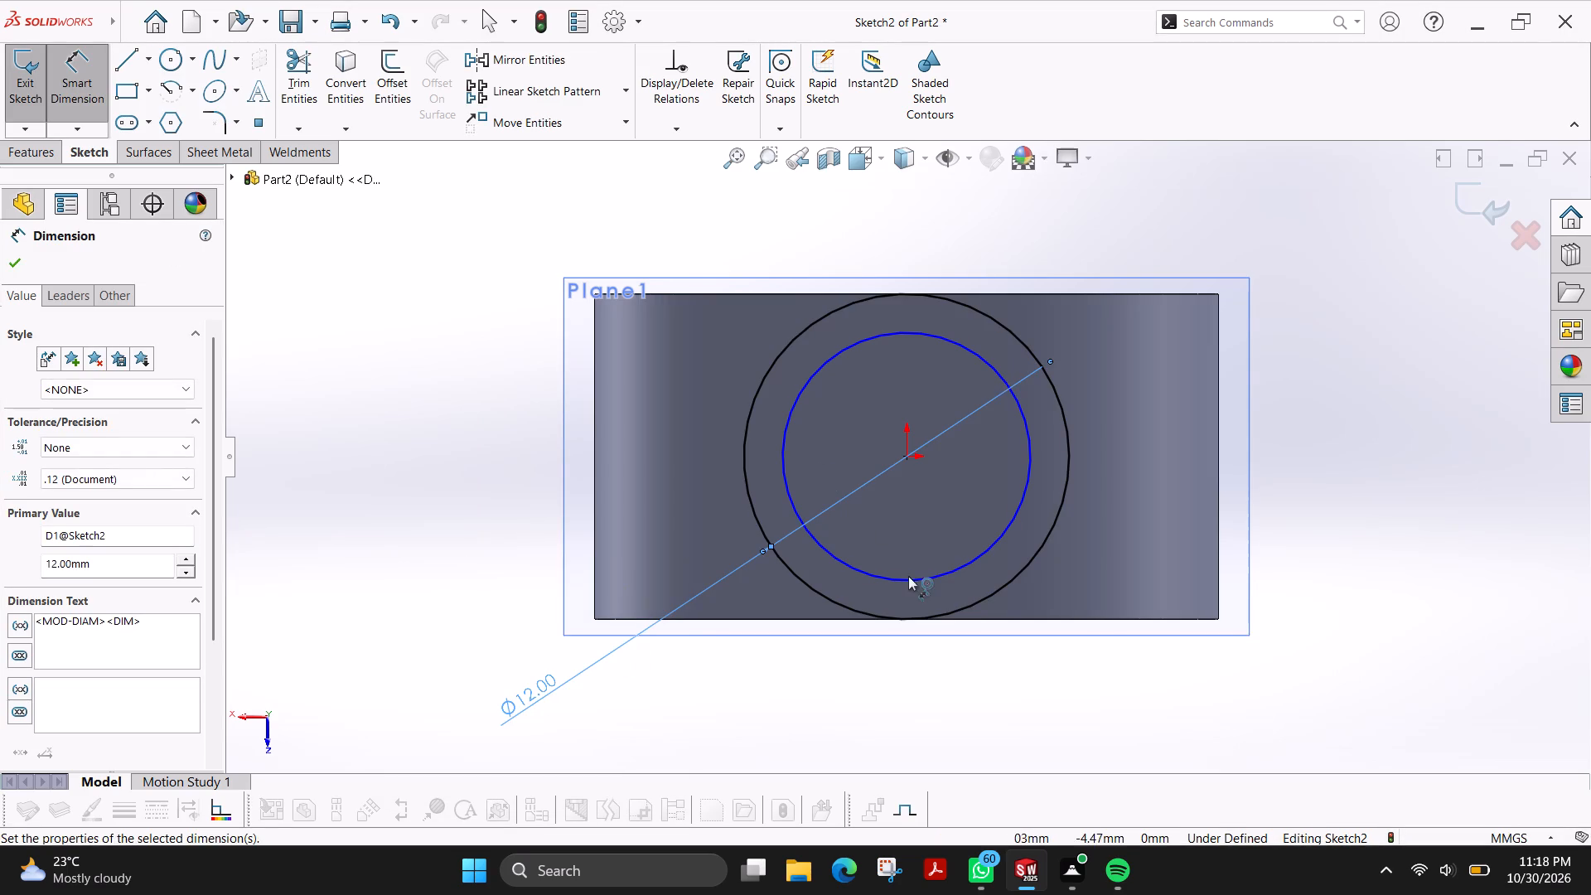
pyautogui.click(917, 577)
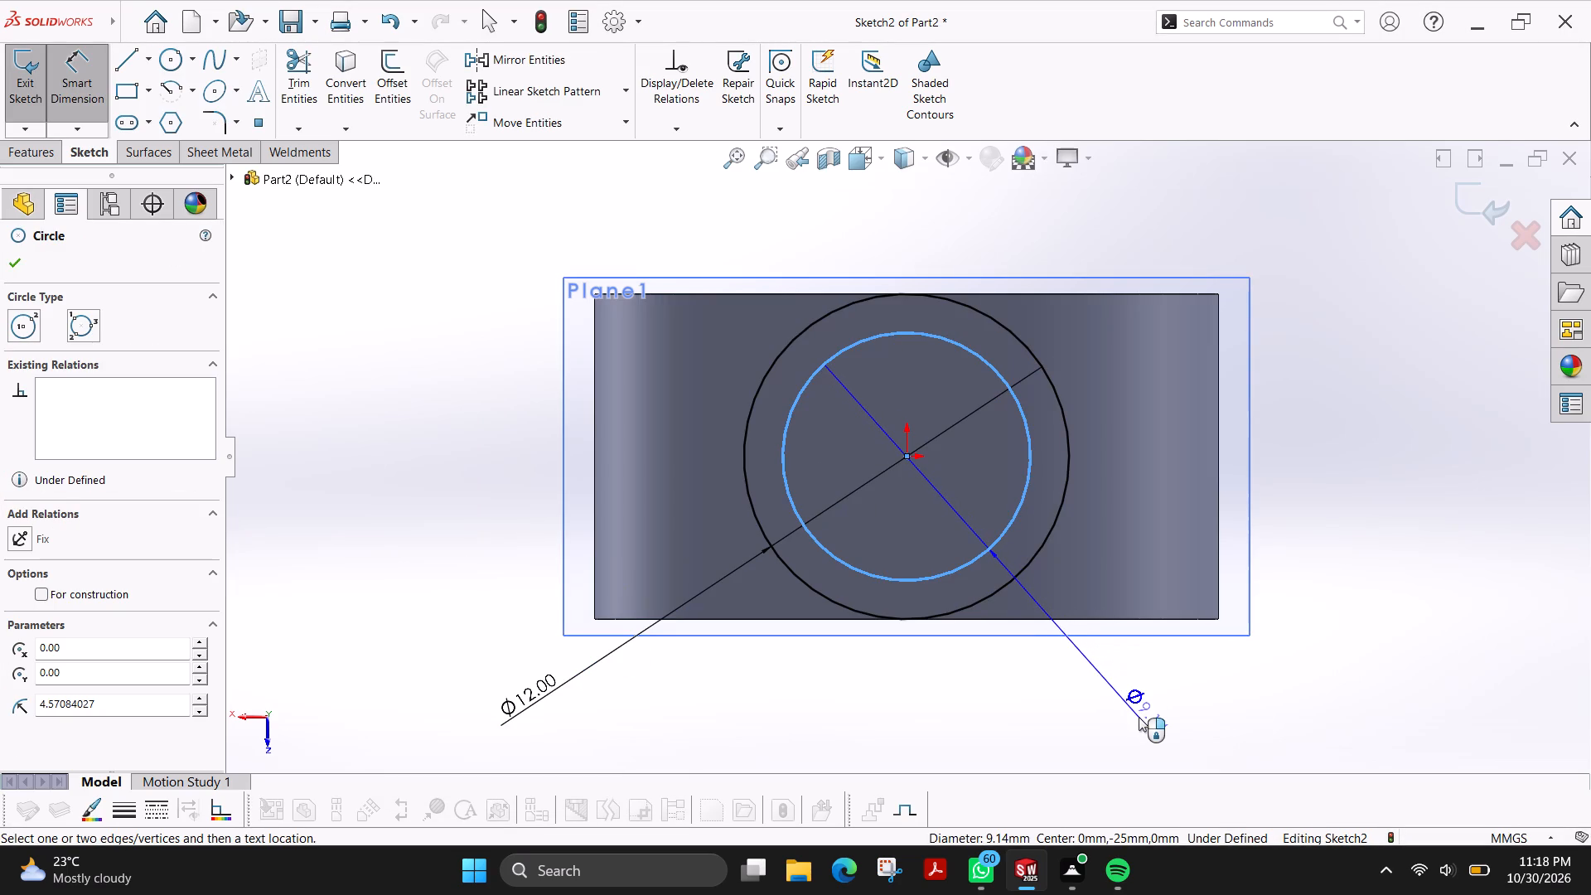
pyautogui.click(1139, 717)
pyautogui.press('8')
pyautogui.press('Return')
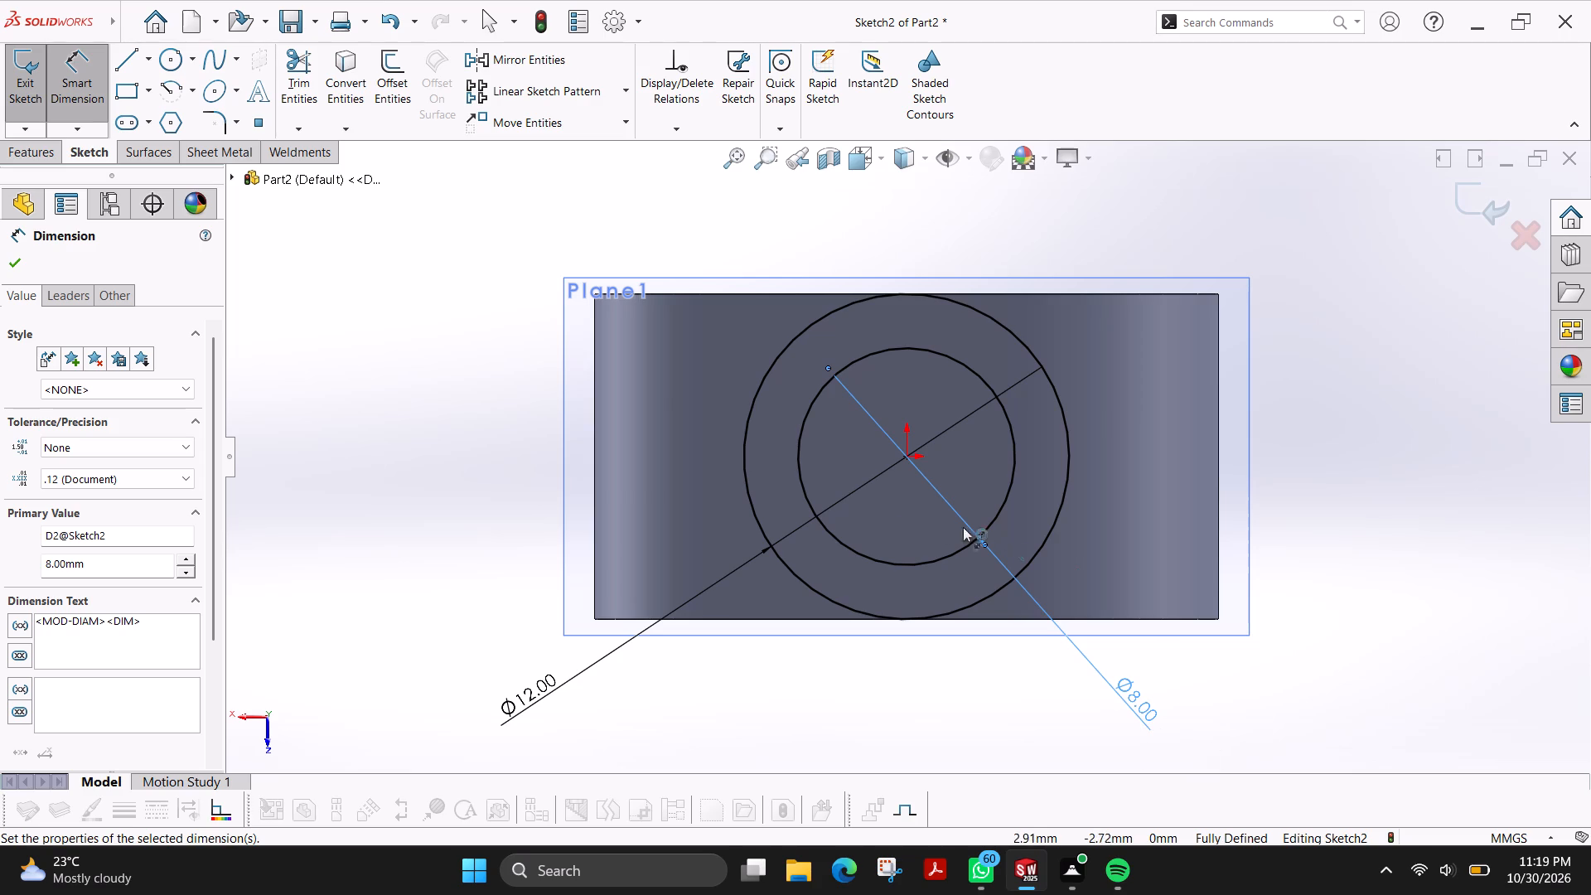
# Sketch a vertical line about 5.1 mm long from the origin up to a point between the two circles.
pyautogui.click(125, 61)
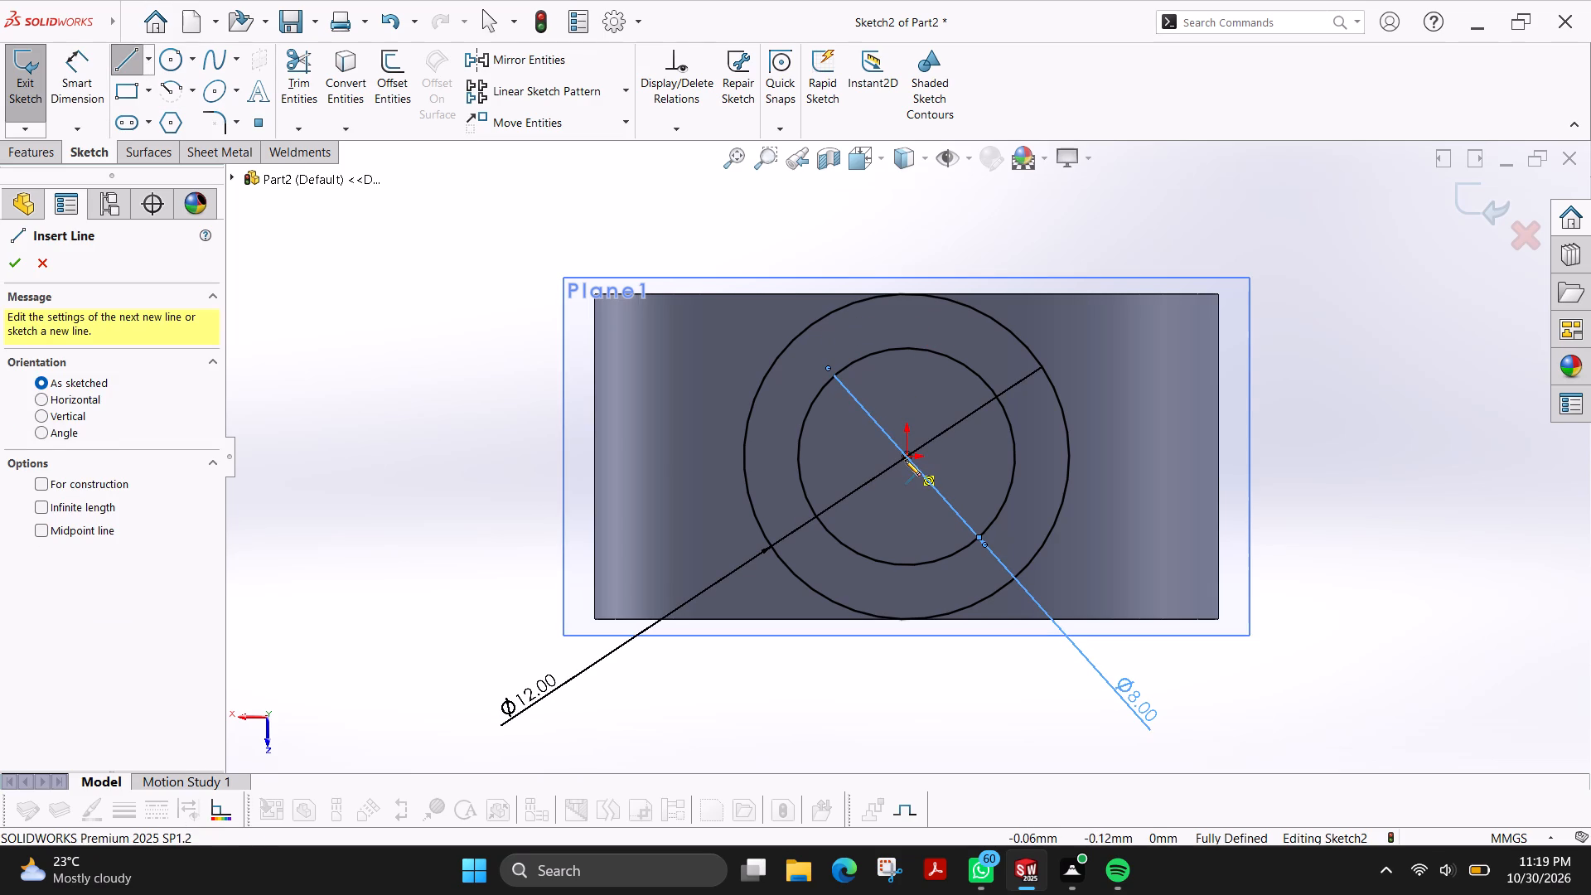
pyautogui.scroll(-4, 914, 454)
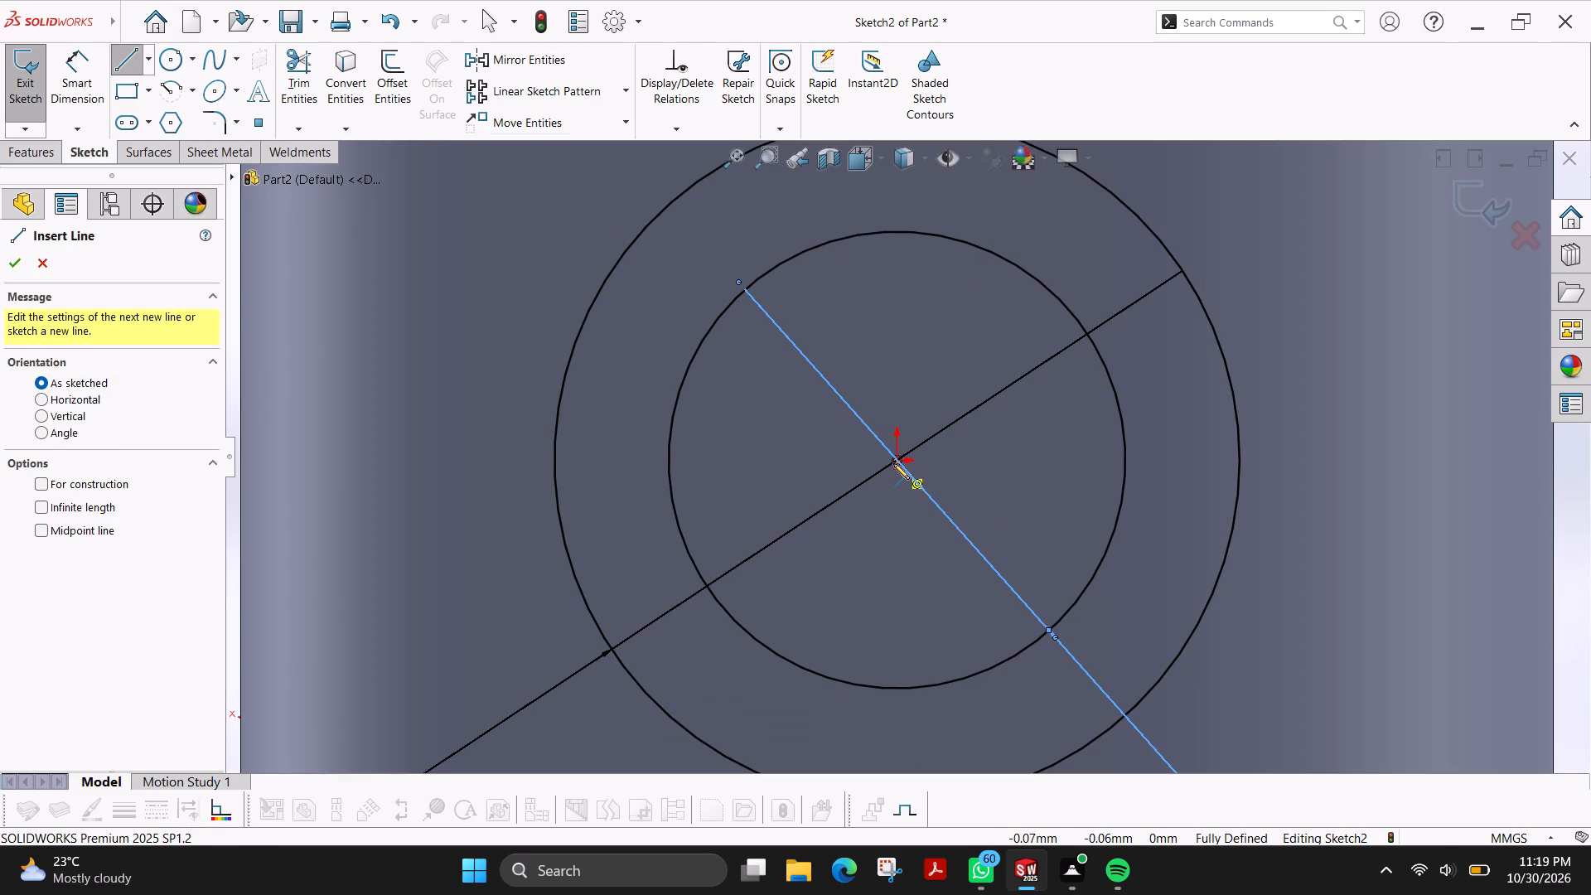
pyautogui.click(898, 463)
pyautogui.scroll(3, 913, 248)
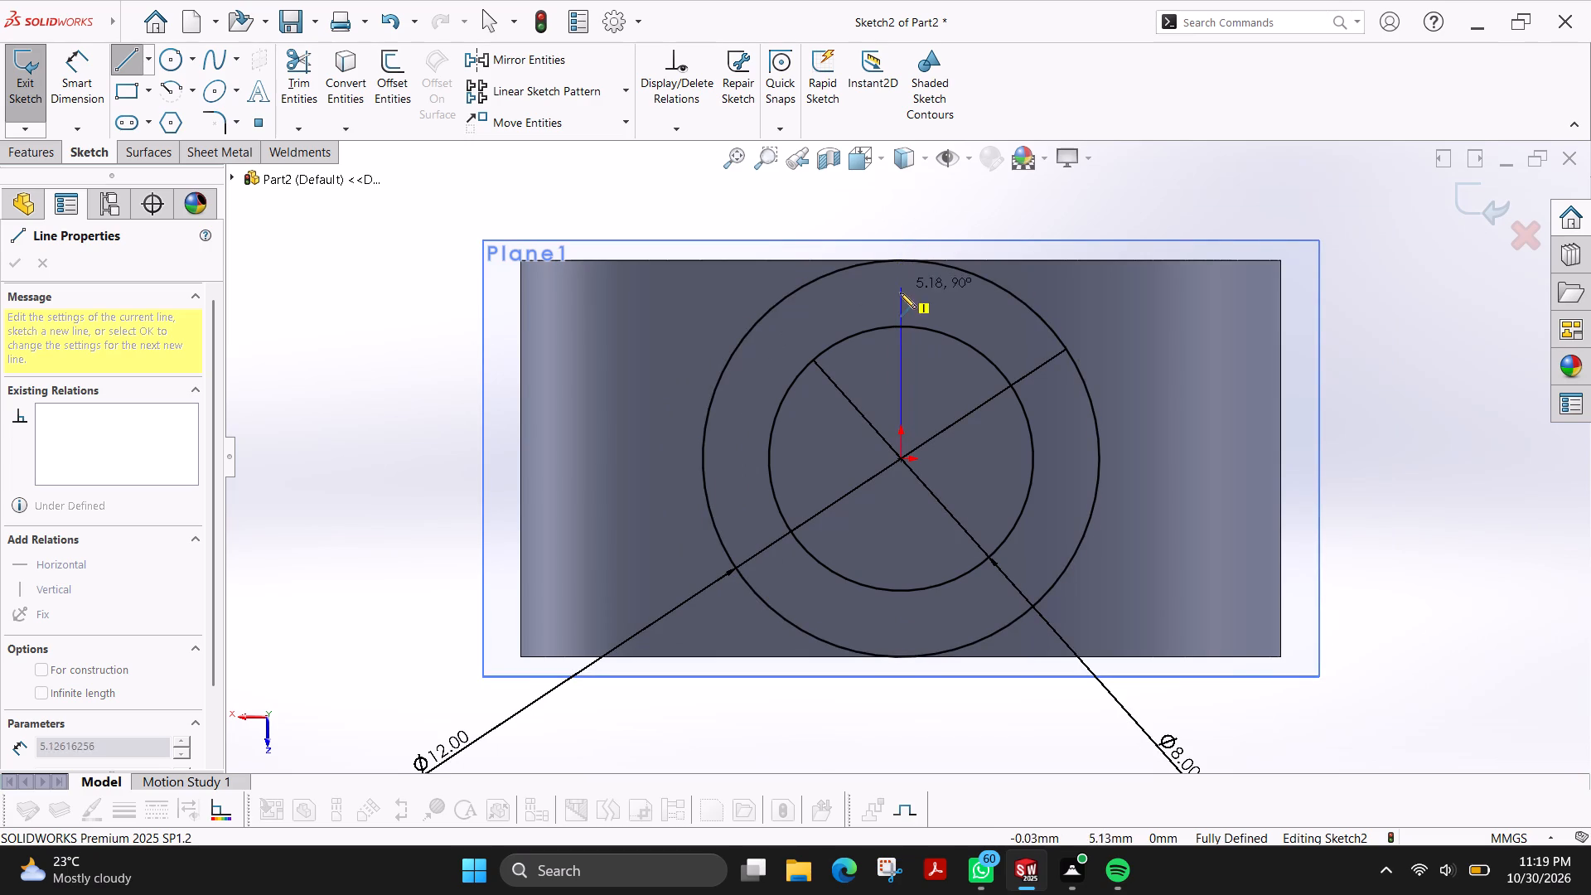
pyautogui.click(904, 298)
pyautogui.scroll(-6, 904, 307)
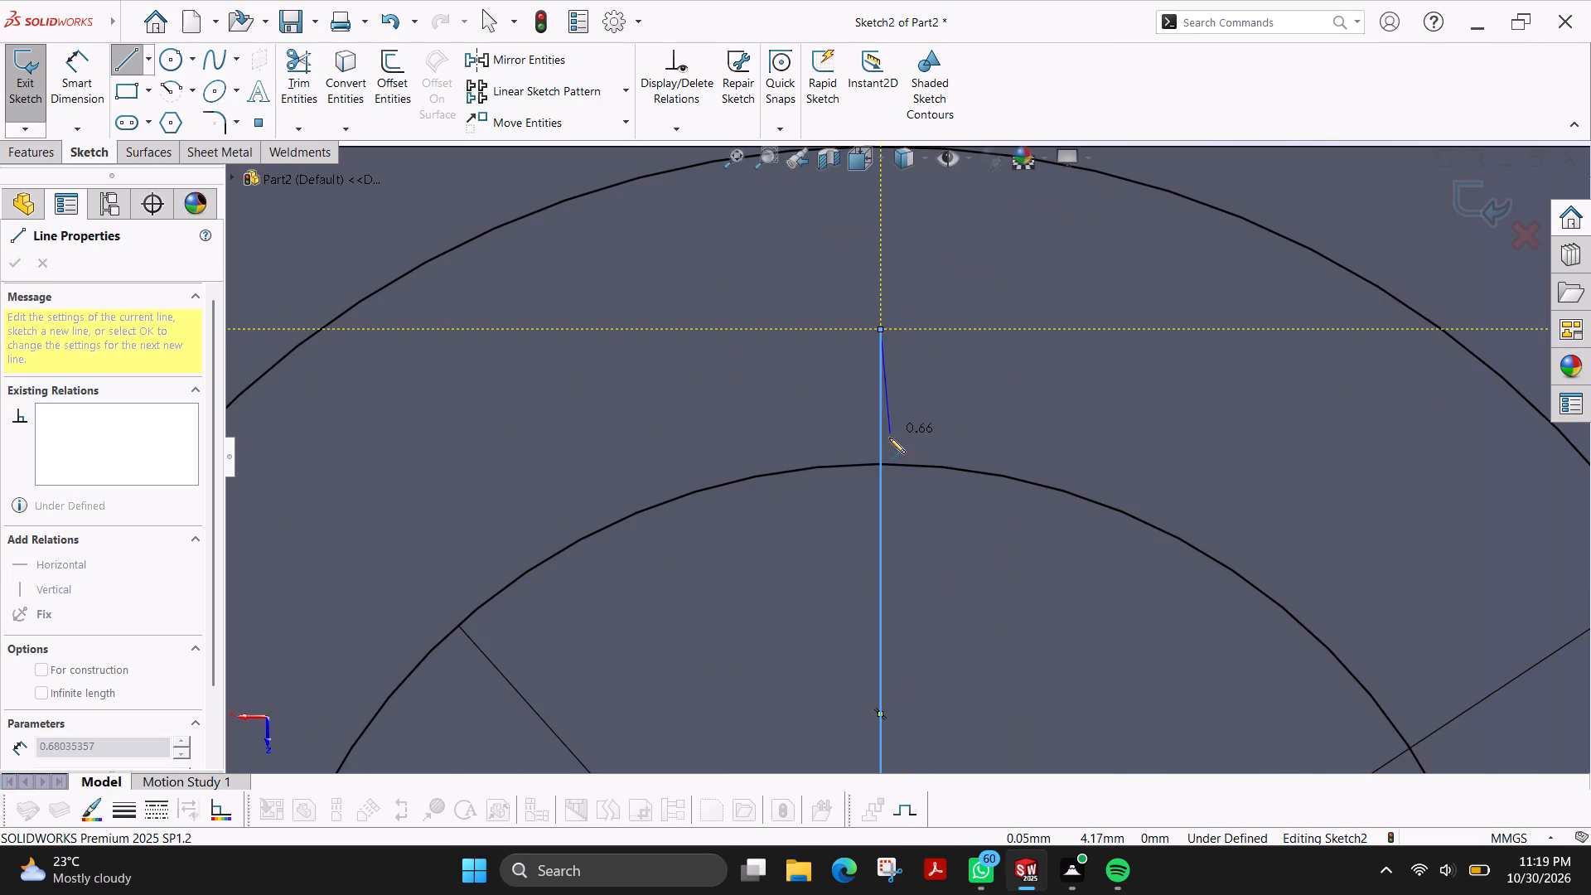
pyautogui.press('Escape')
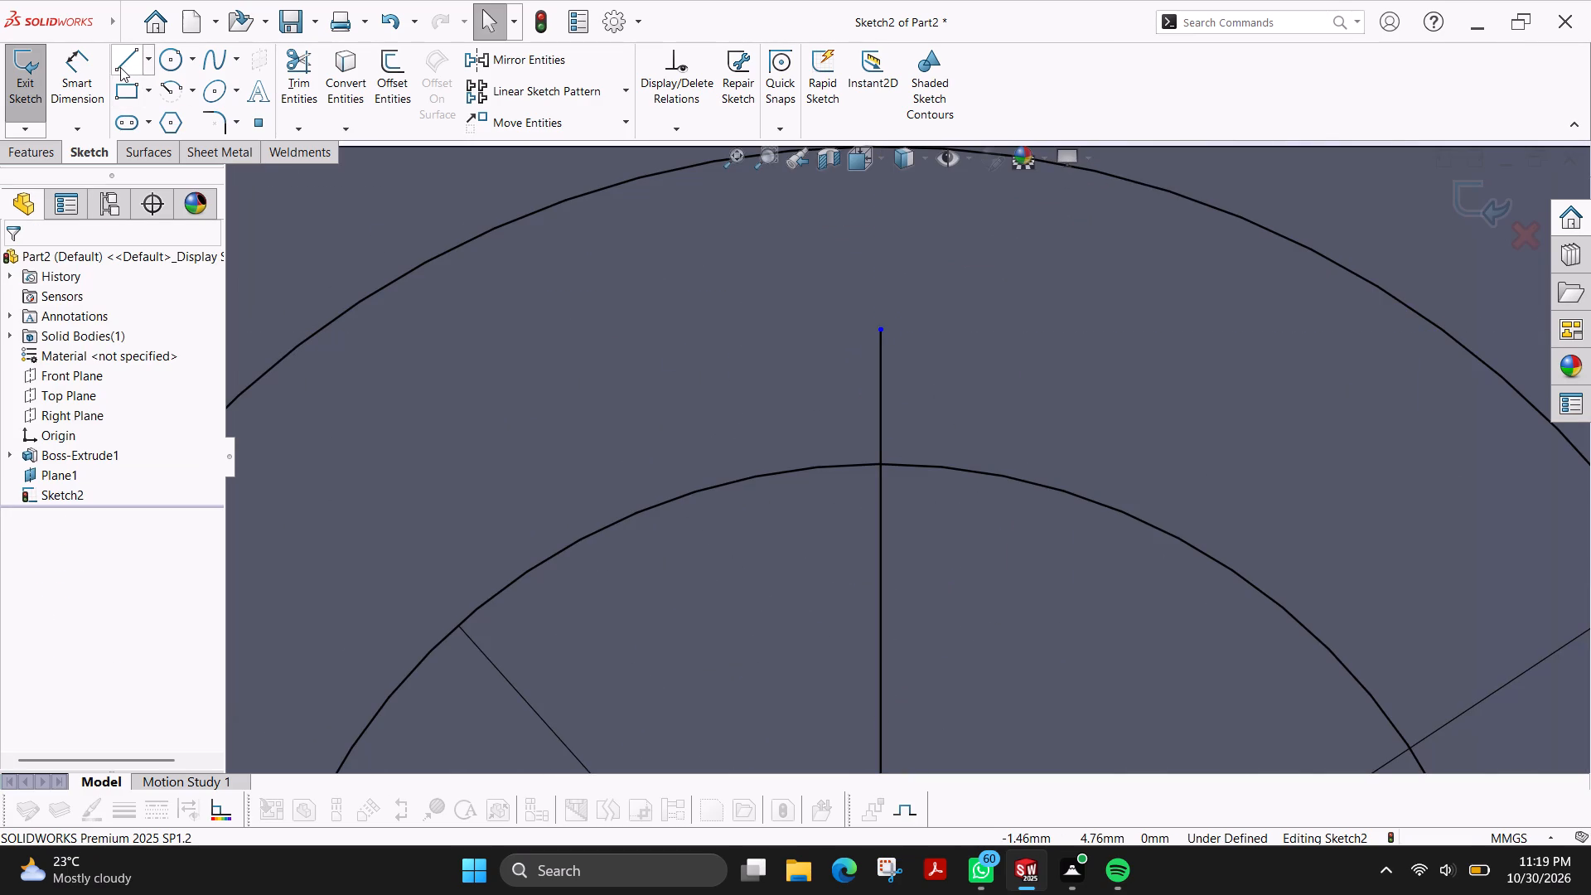
# Sketch a horizontal midpoint line about 0.6 mm long, centred on the vertical line just inside the inner circle's top.
pyautogui.click(120, 67)
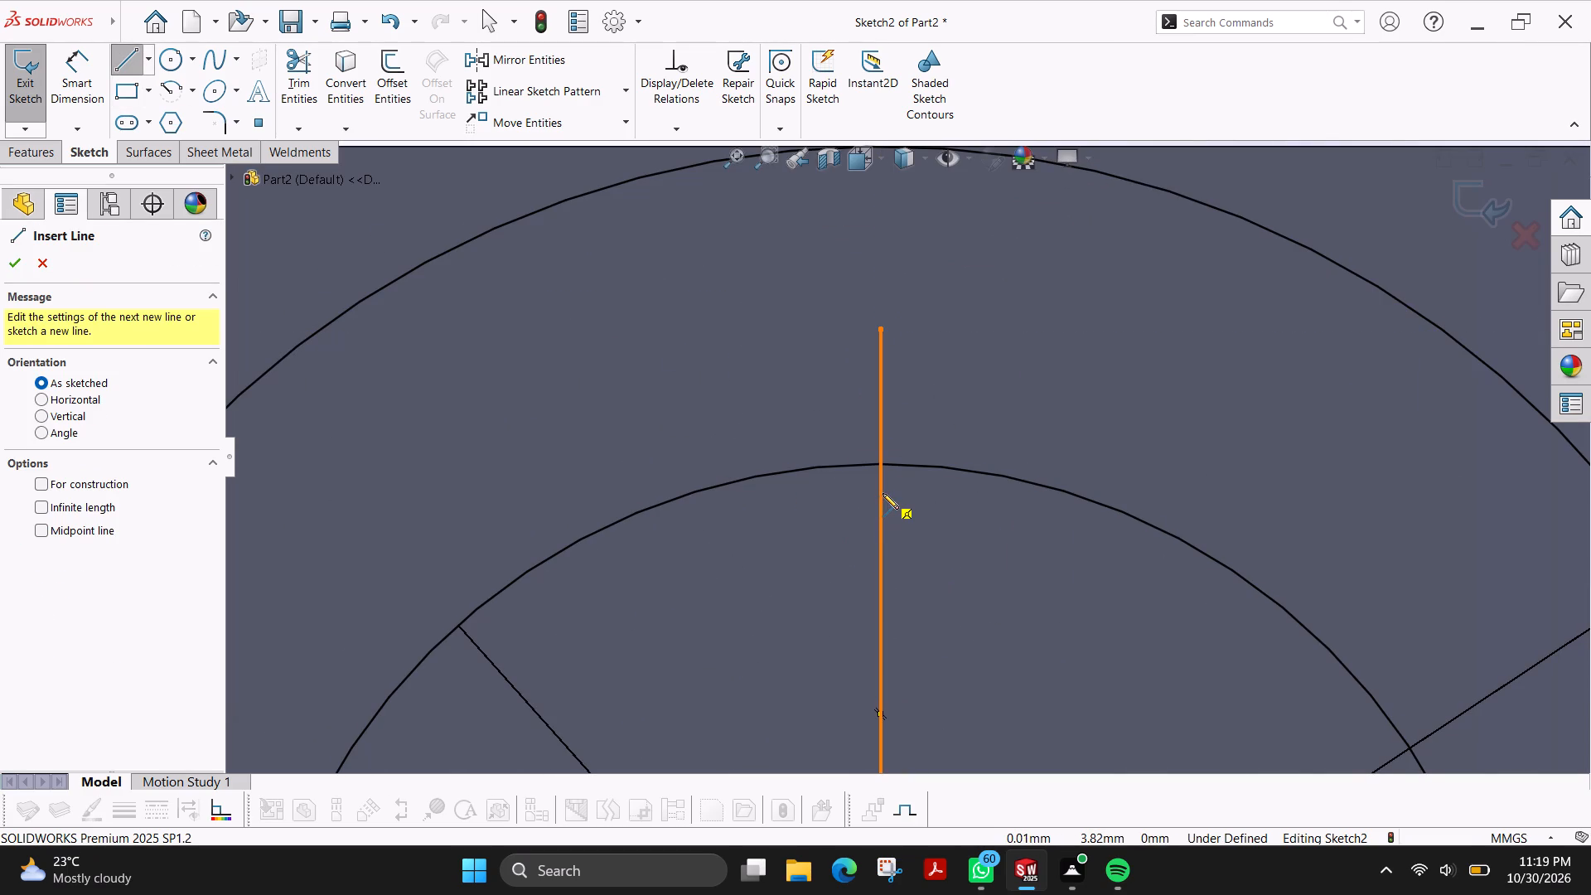
pyautogui.click(89, 525)
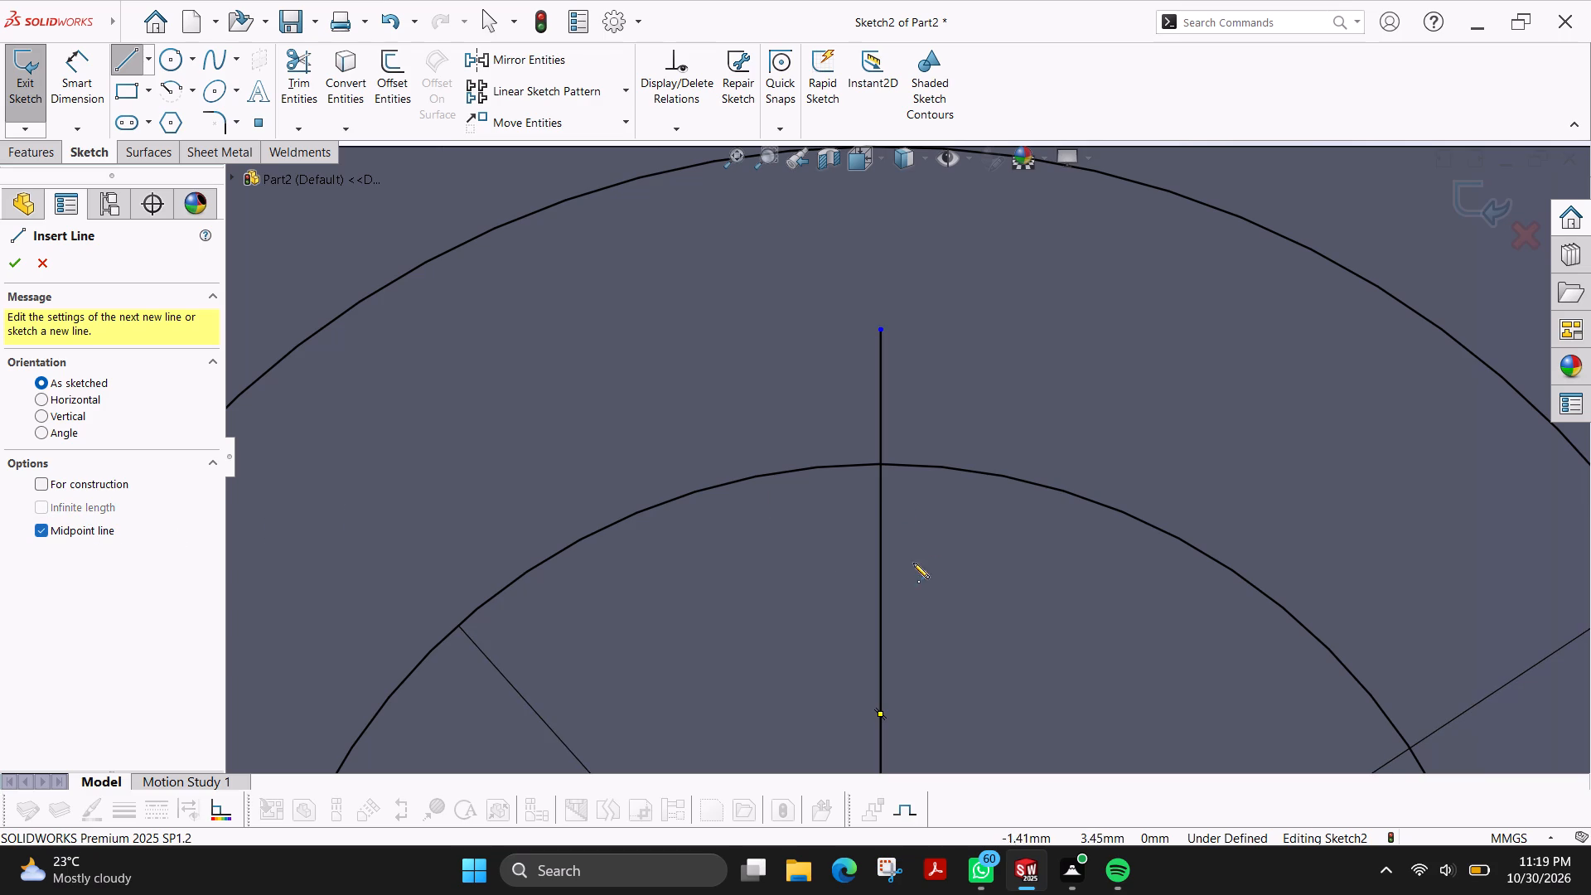
pyautogui.click(882, 504)
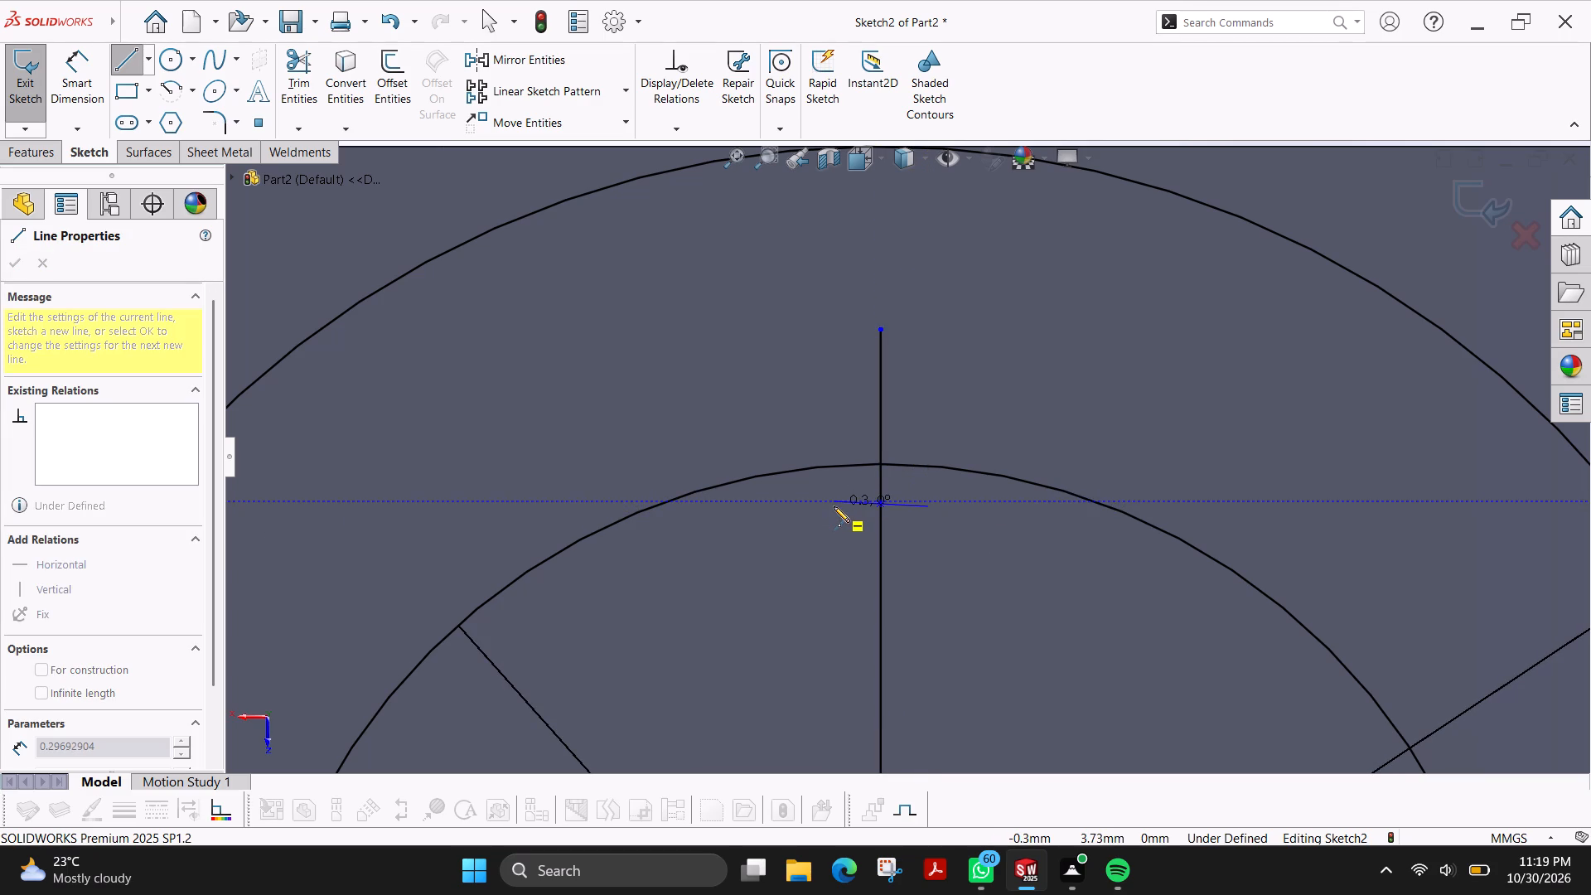
pyautogui.click(832, 506)
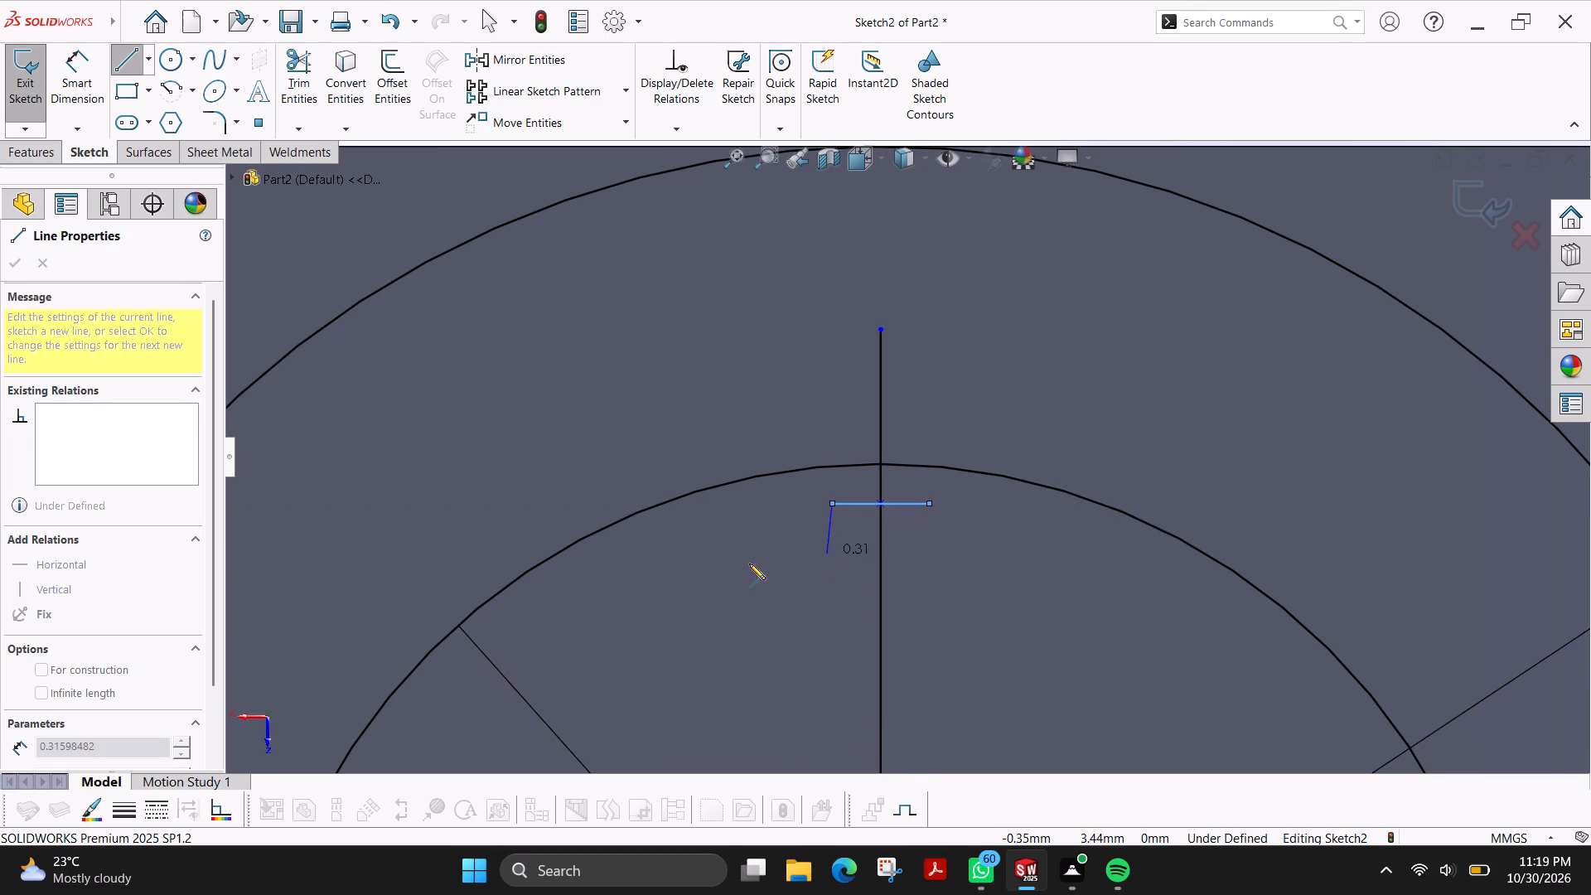
pyautogui.press('Escape')
# Dimension the short horizontal line's length to 3 mm.
pyautogui.click(75, 85)
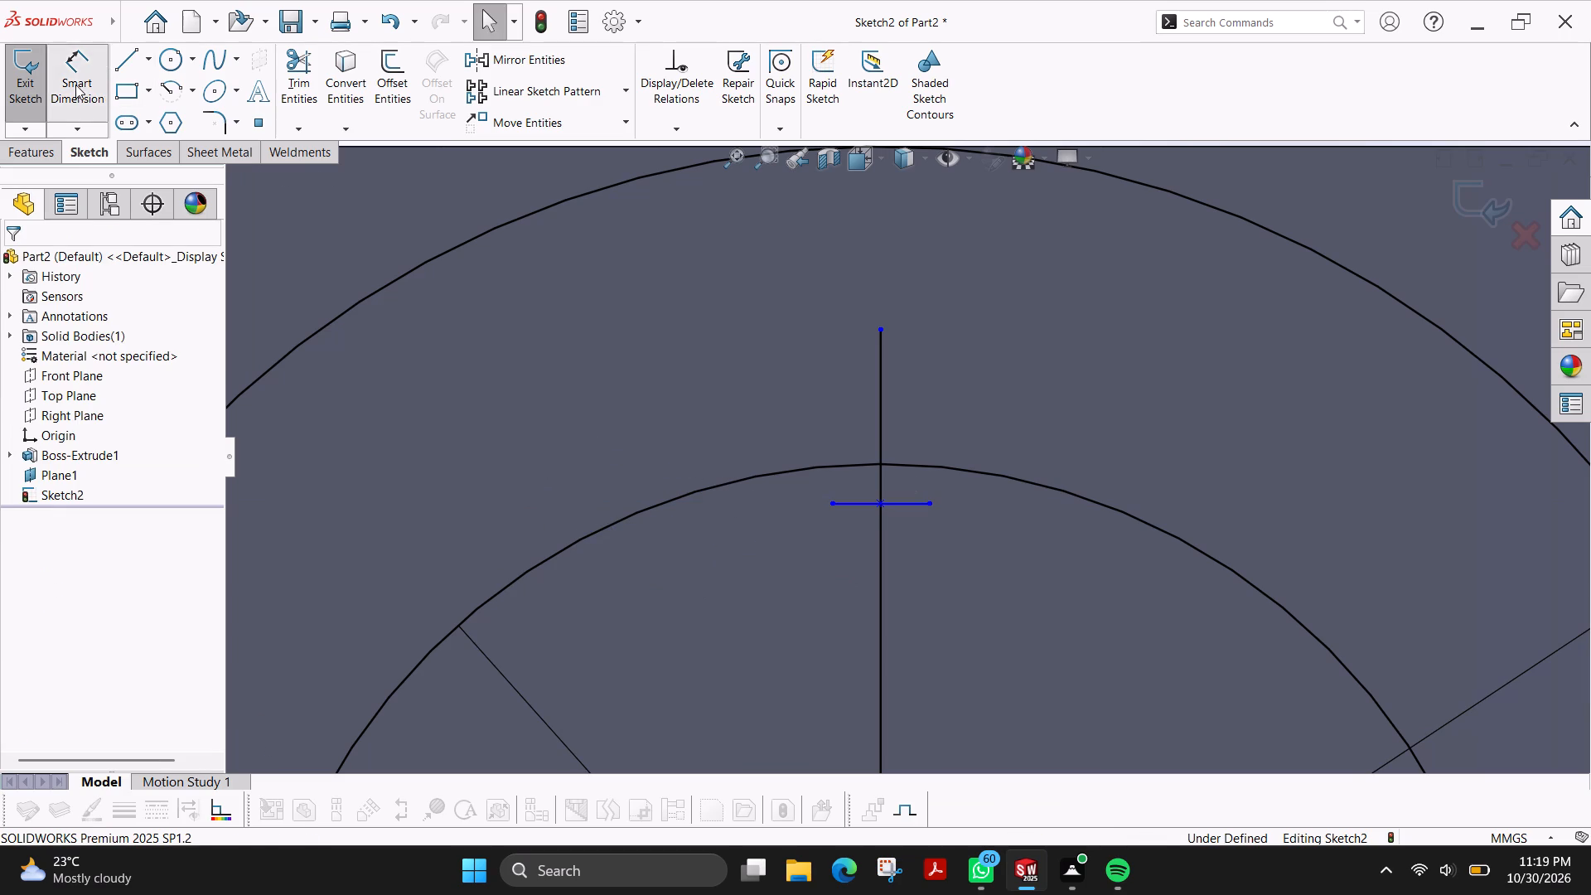
pyautogui.click(896, 505)
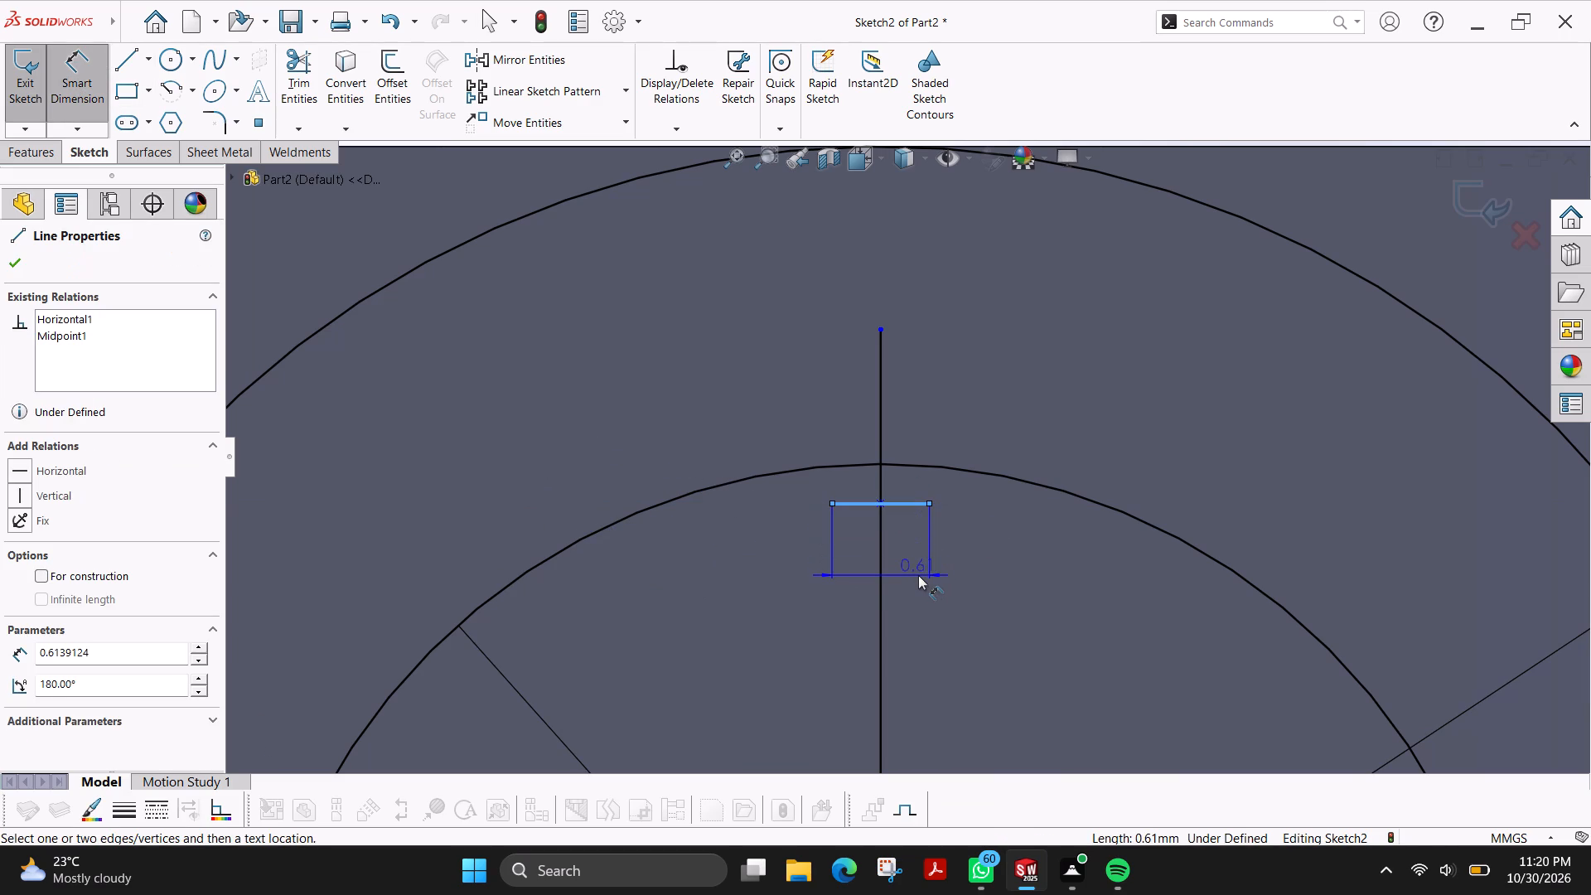
pyautogui.click(918, 575)
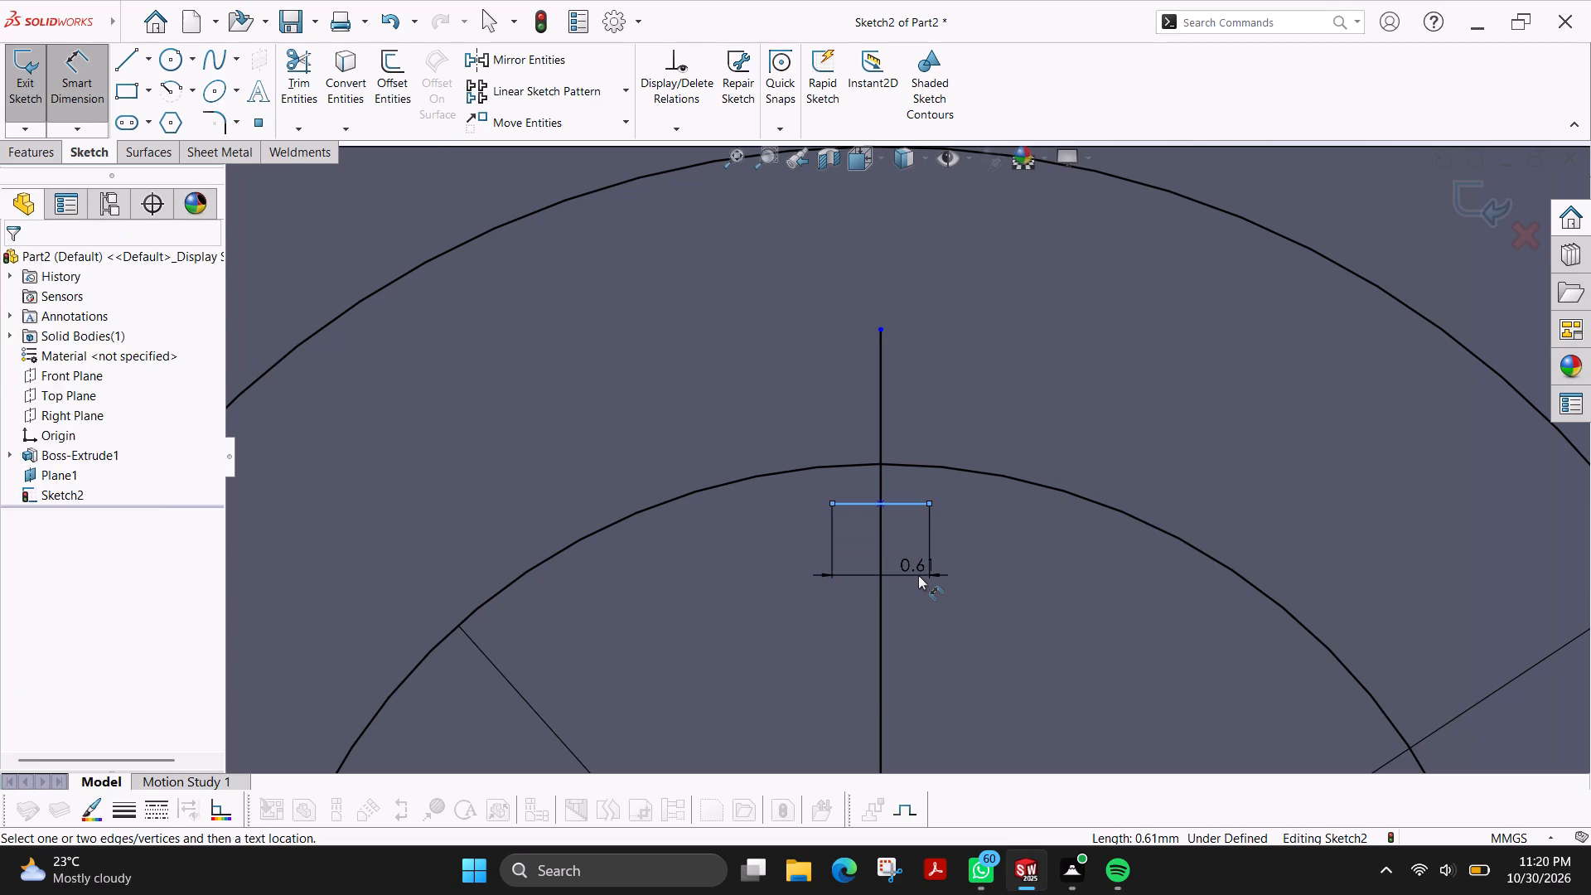
pyautogui.press('3')
pyautogui.press('Return')
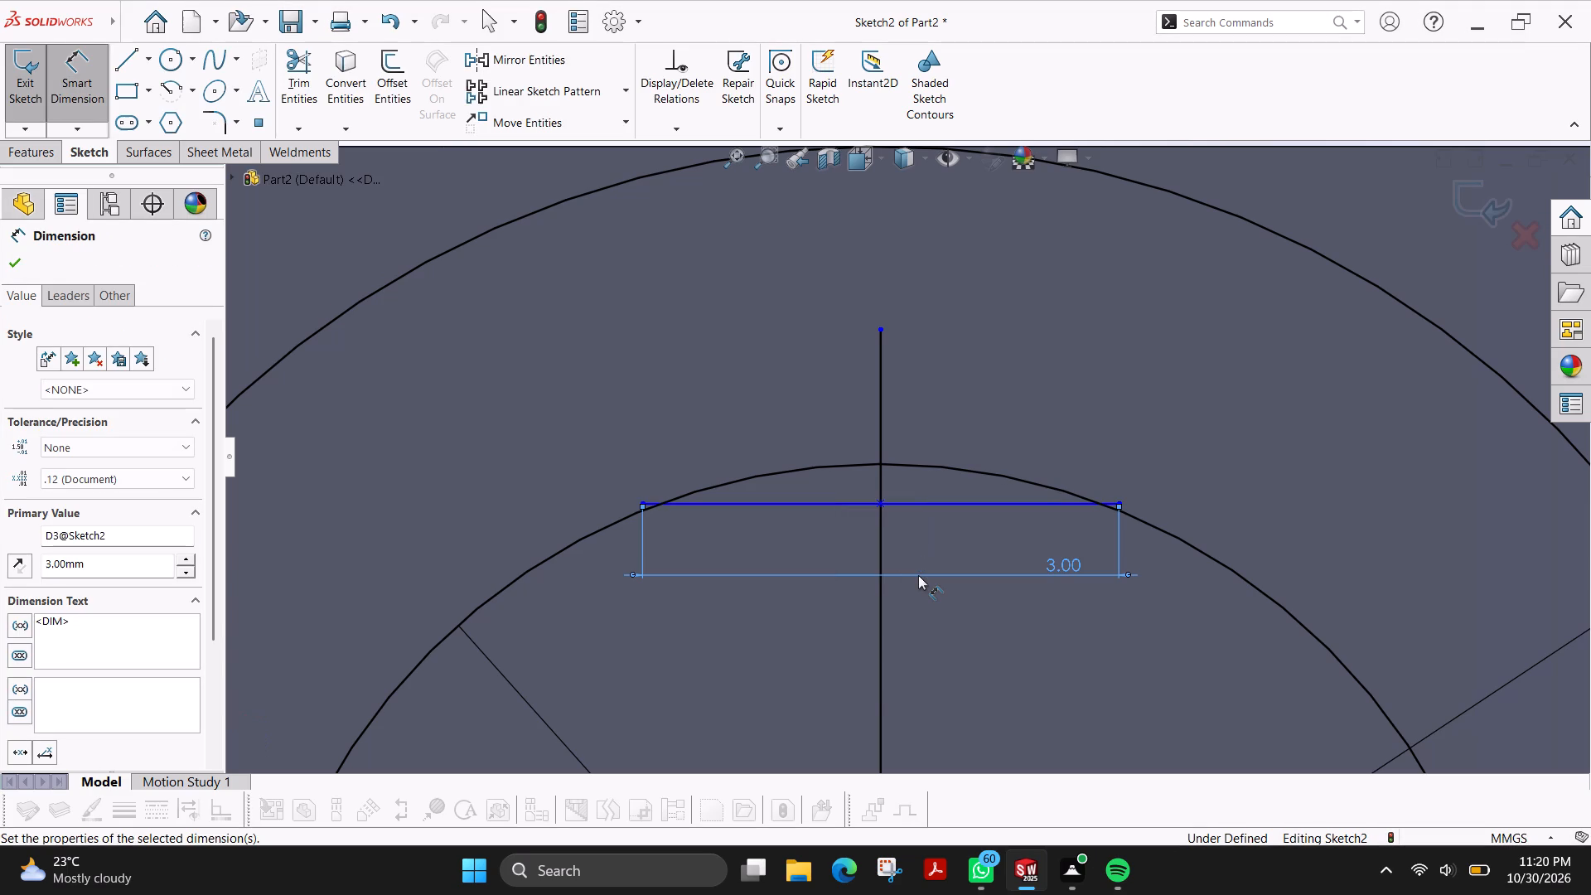
pyautogui.scroll(3, 918, 575)
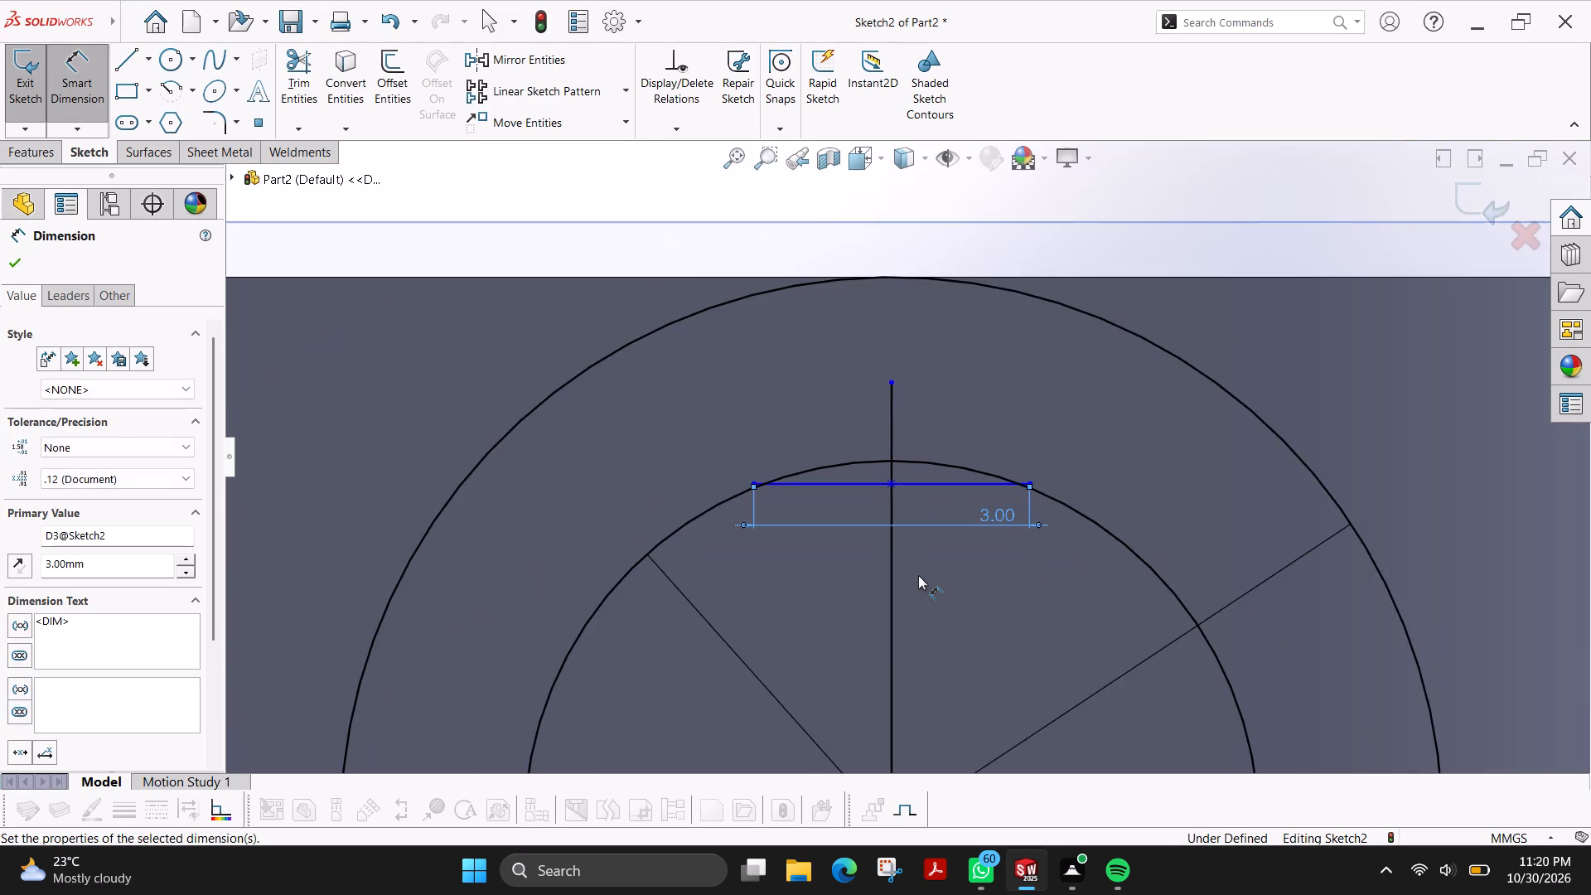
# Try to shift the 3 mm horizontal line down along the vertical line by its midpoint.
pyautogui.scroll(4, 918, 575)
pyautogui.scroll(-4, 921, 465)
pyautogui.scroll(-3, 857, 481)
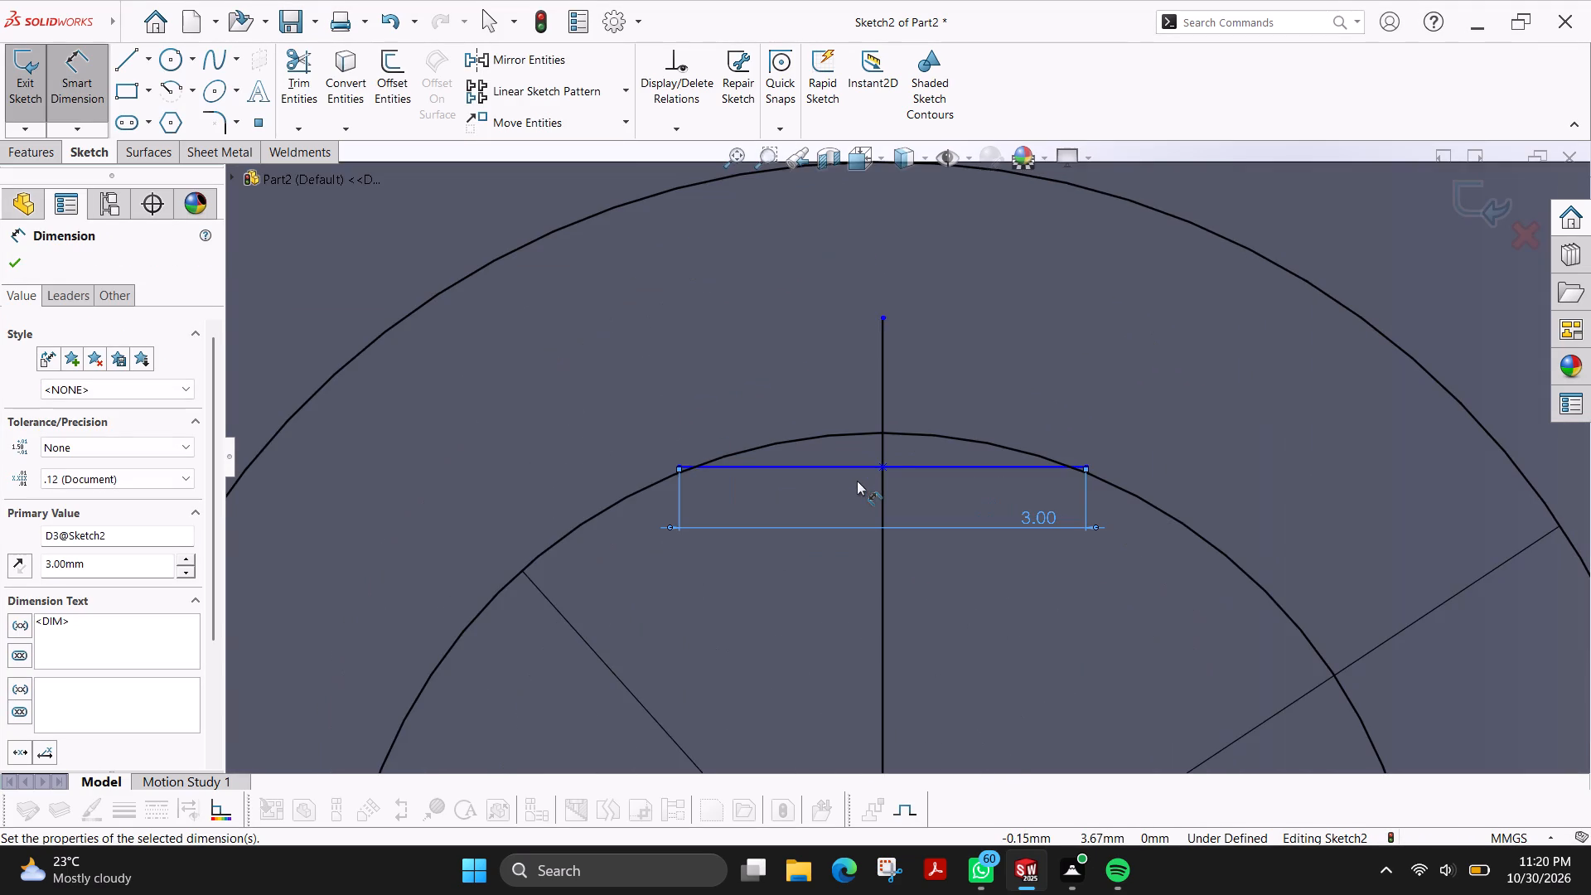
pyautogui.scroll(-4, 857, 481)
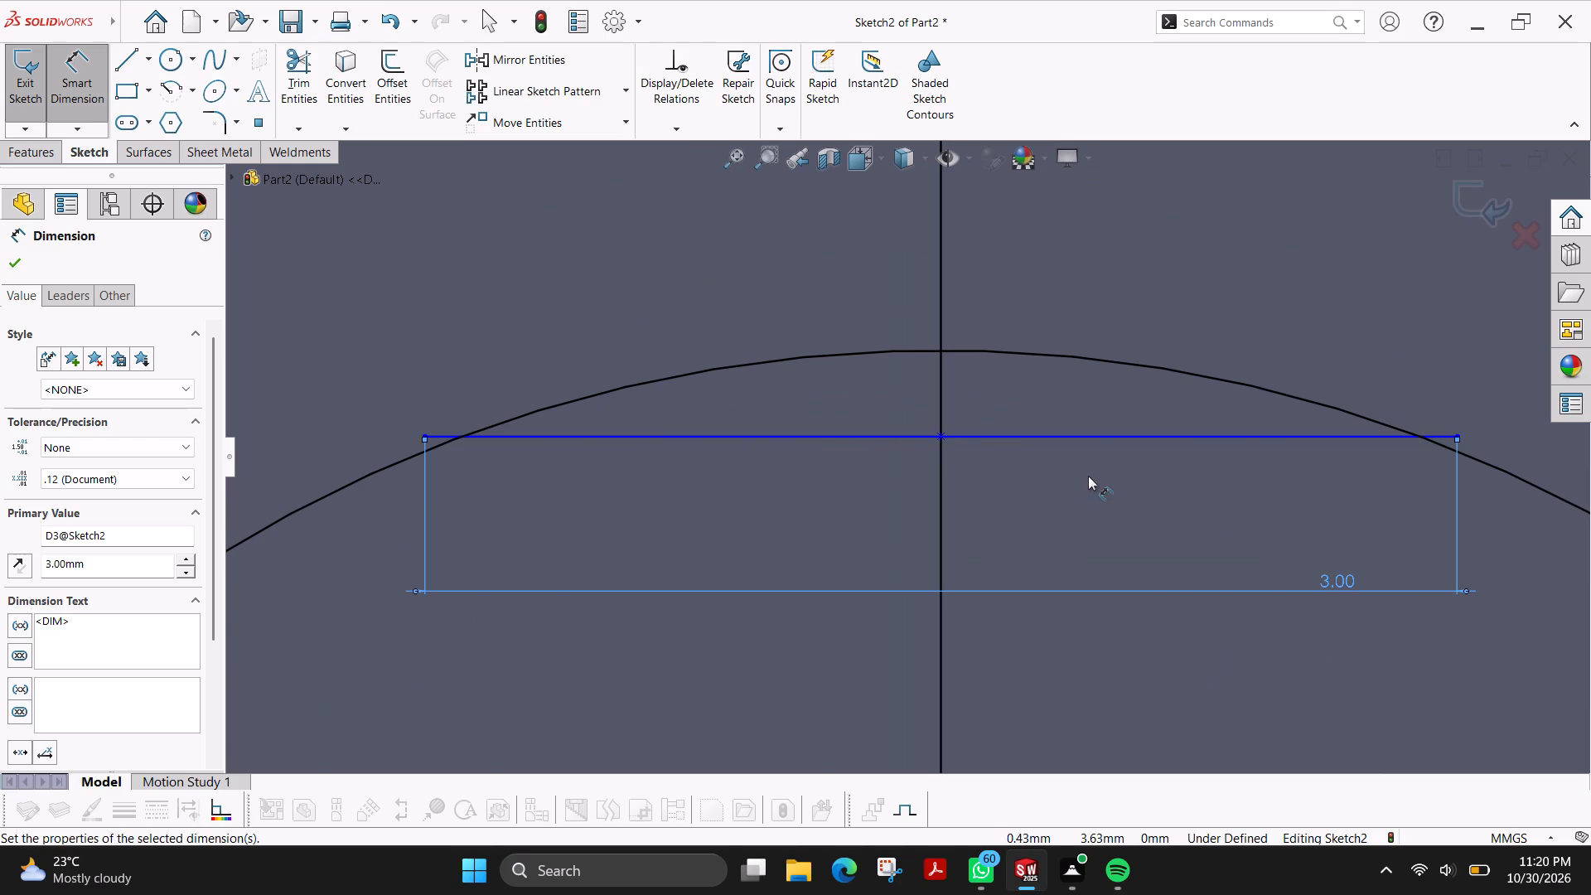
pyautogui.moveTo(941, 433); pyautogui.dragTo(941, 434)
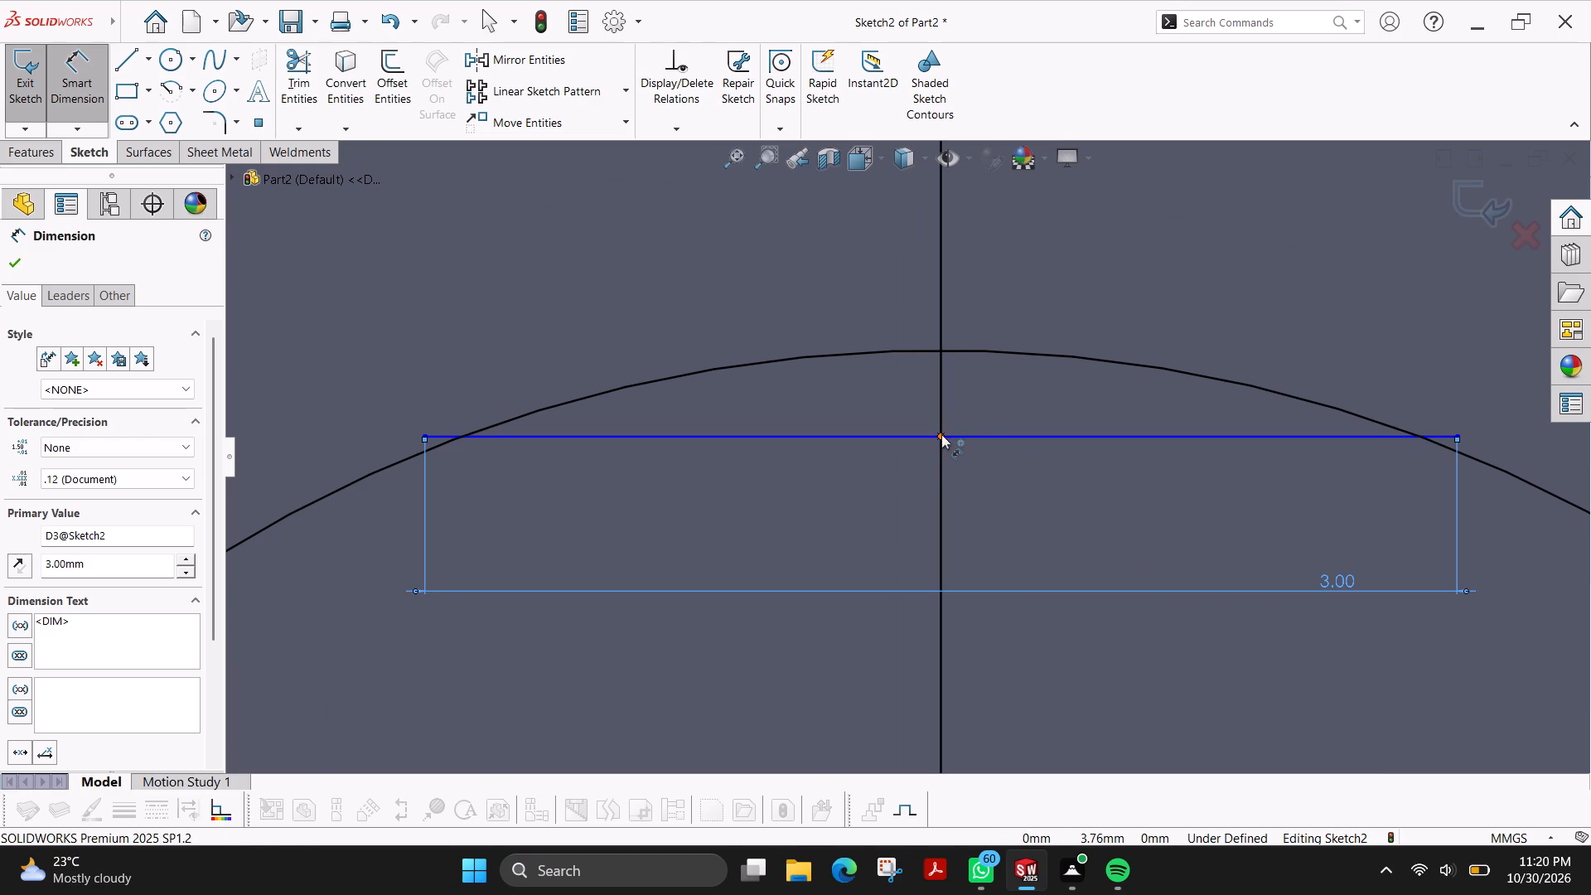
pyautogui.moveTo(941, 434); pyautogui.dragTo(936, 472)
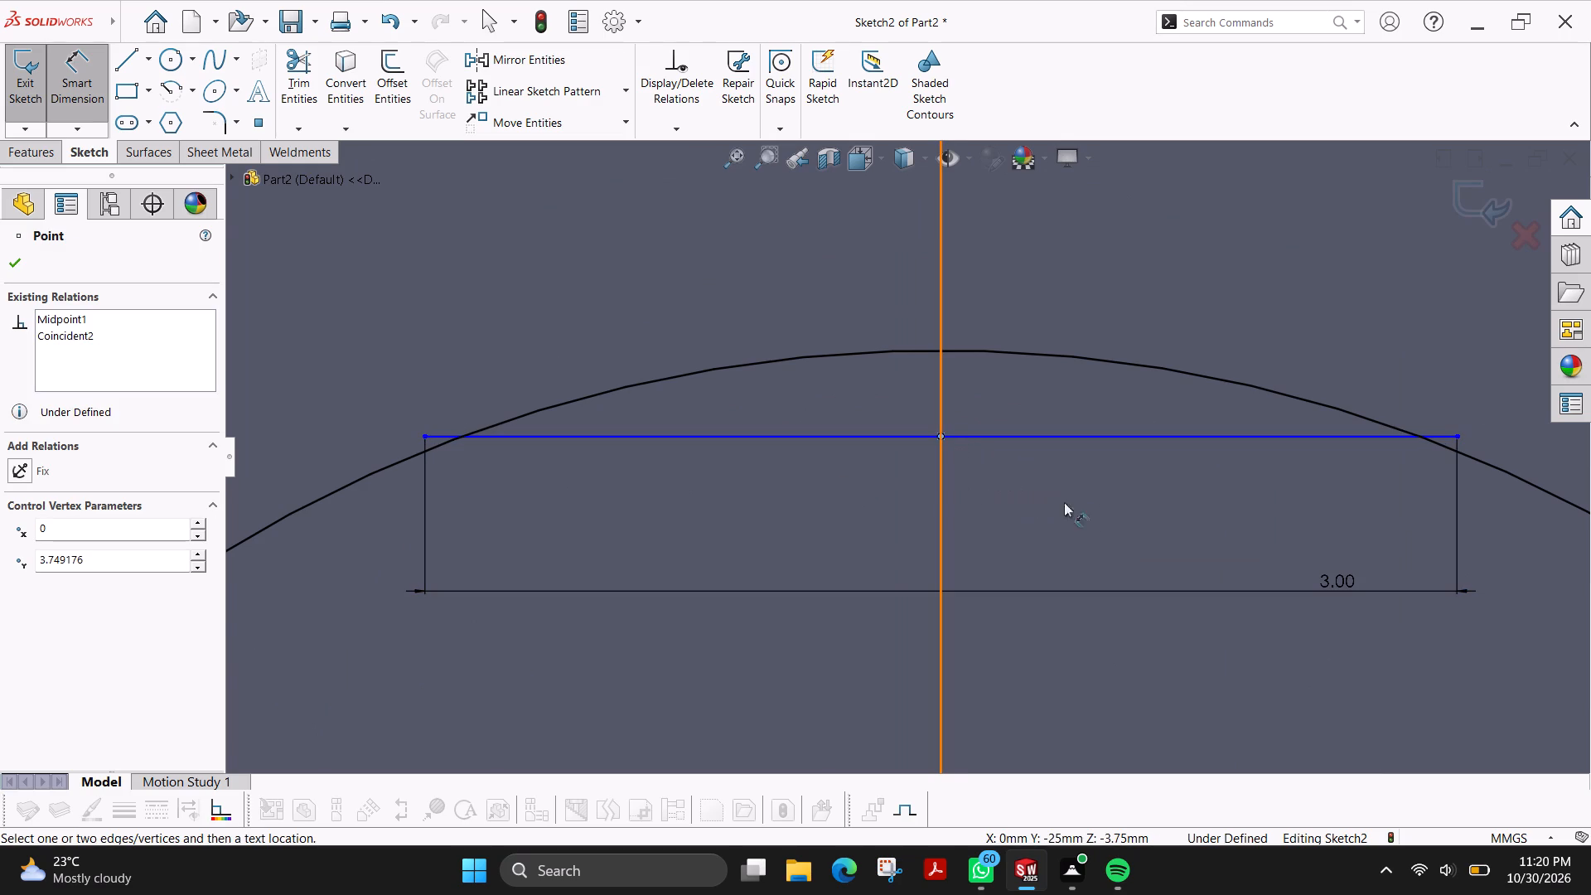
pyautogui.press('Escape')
# Move the 3 mm horizontal line by its midpoint straight down the vertical line to about 3.63 mm above the origin.
pyautogui.scroll(2, 547, 506)
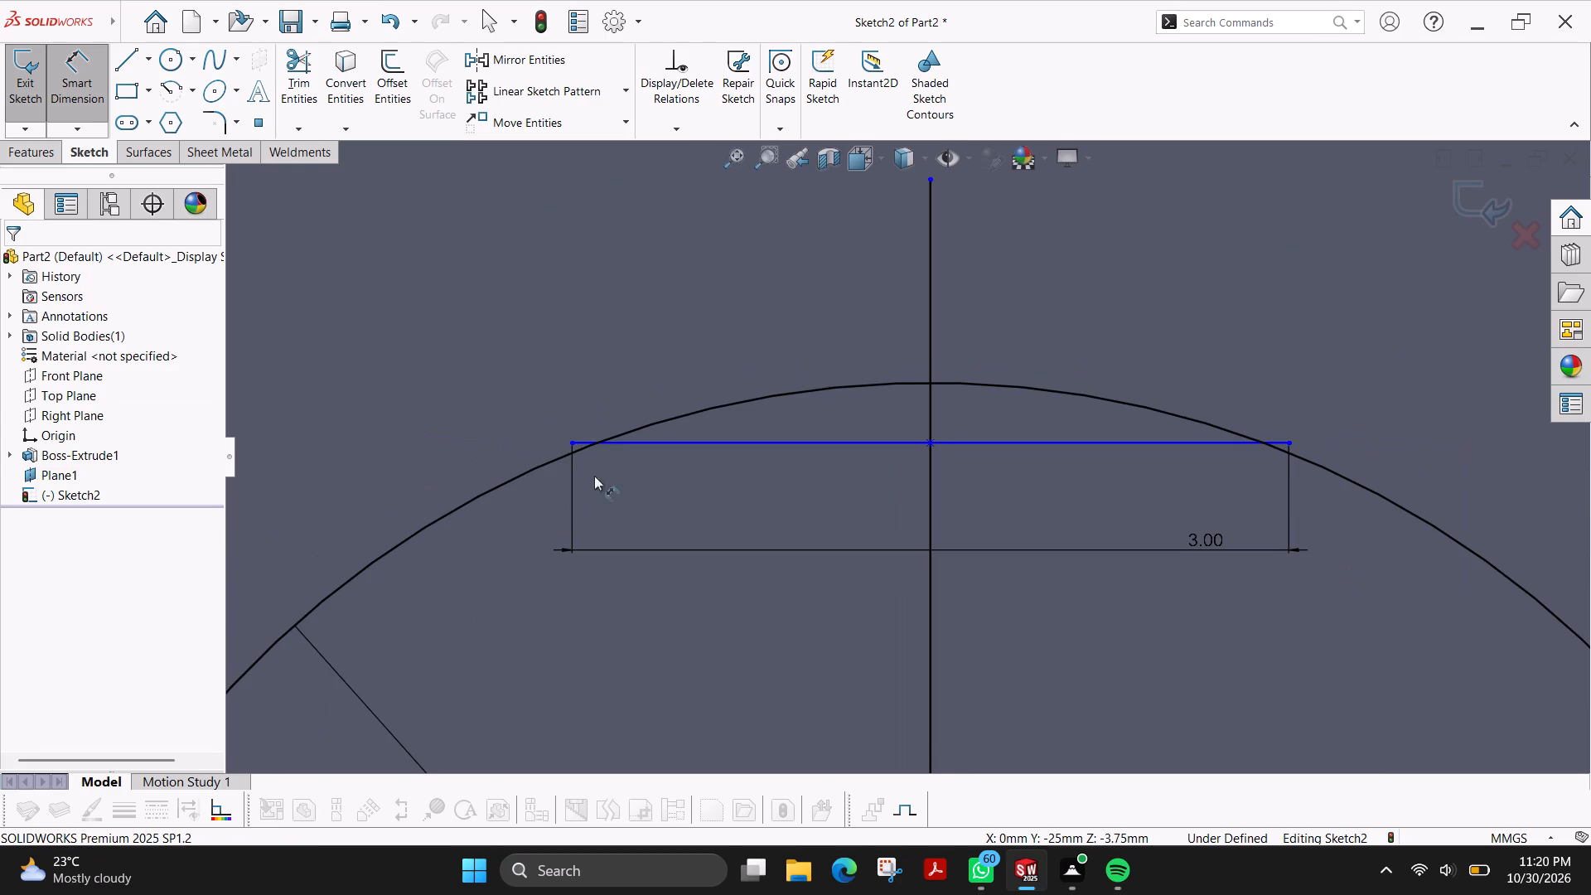
pyautogui.scroll(-3, 943, 444)
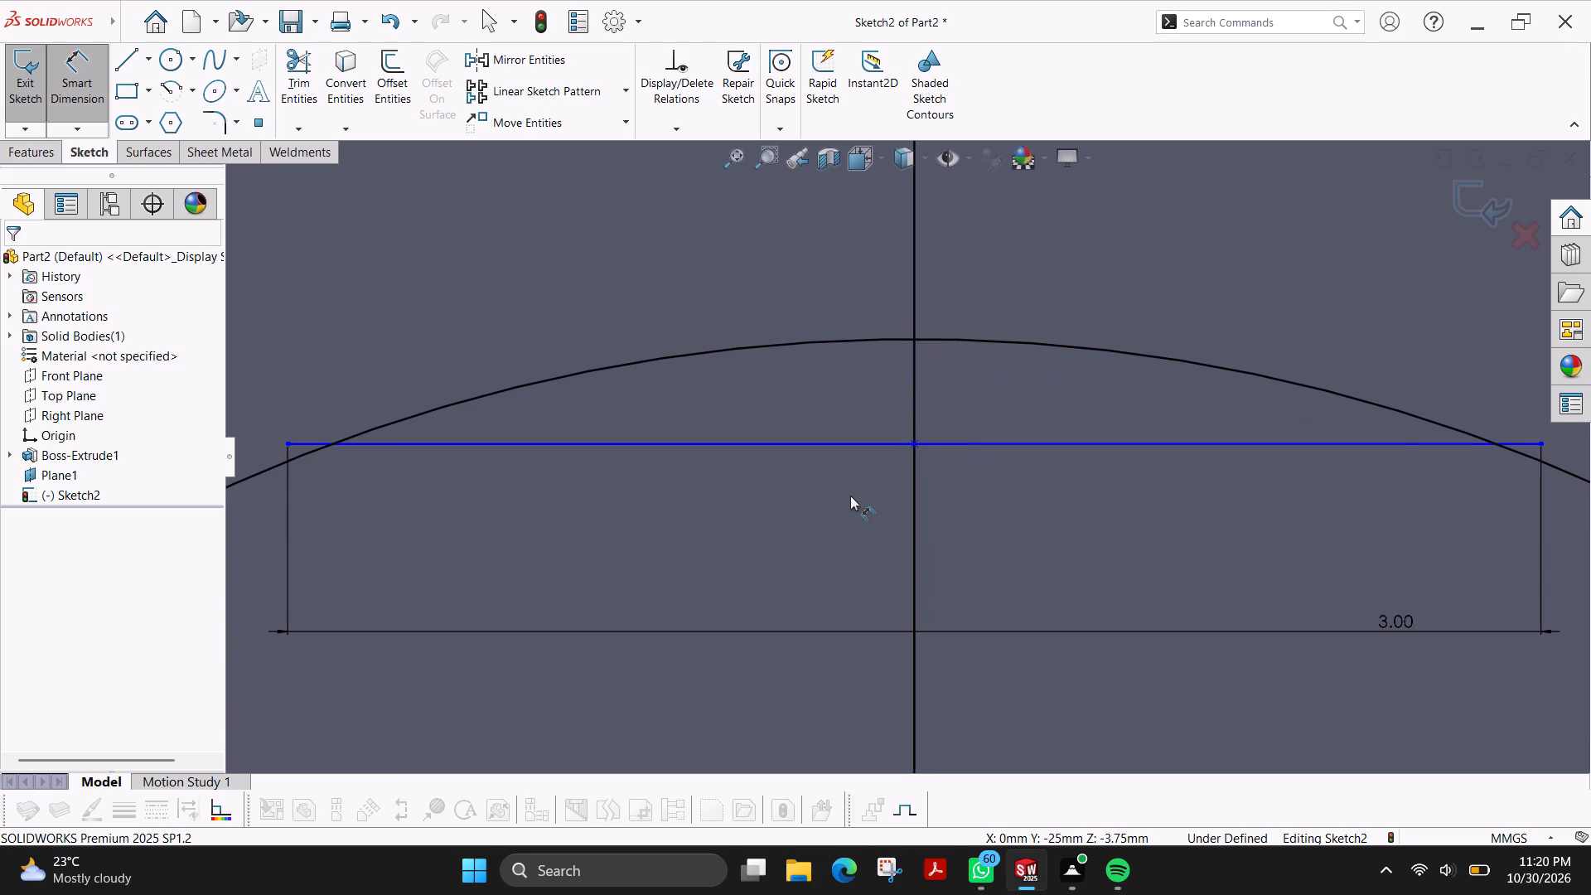
pyautogui.scroll(3, 841, 504)
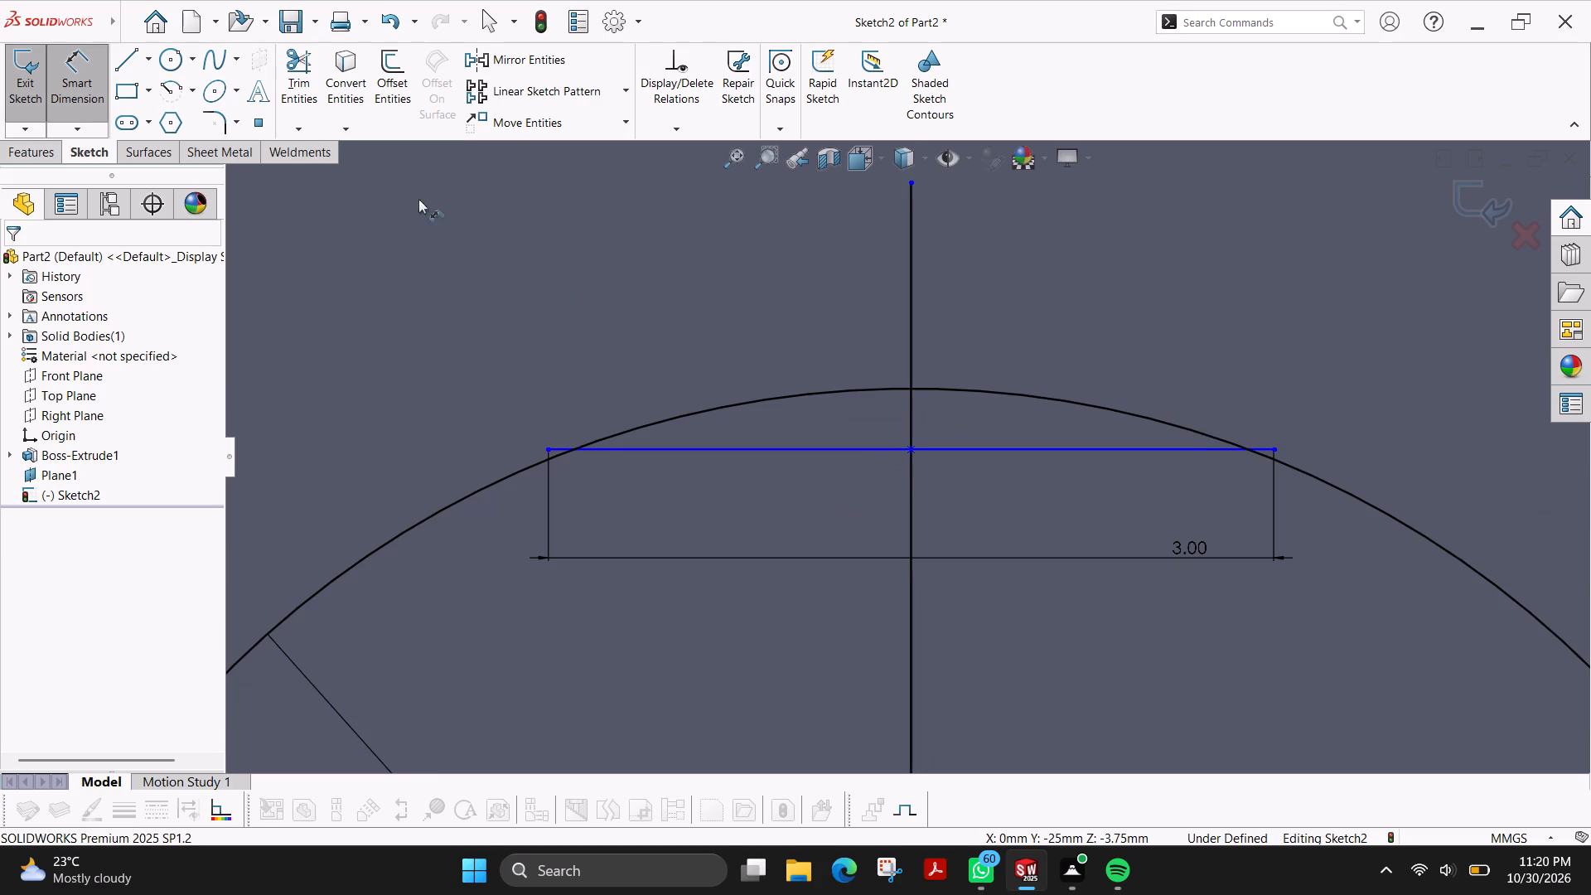
pyautogui.click(562, 129)
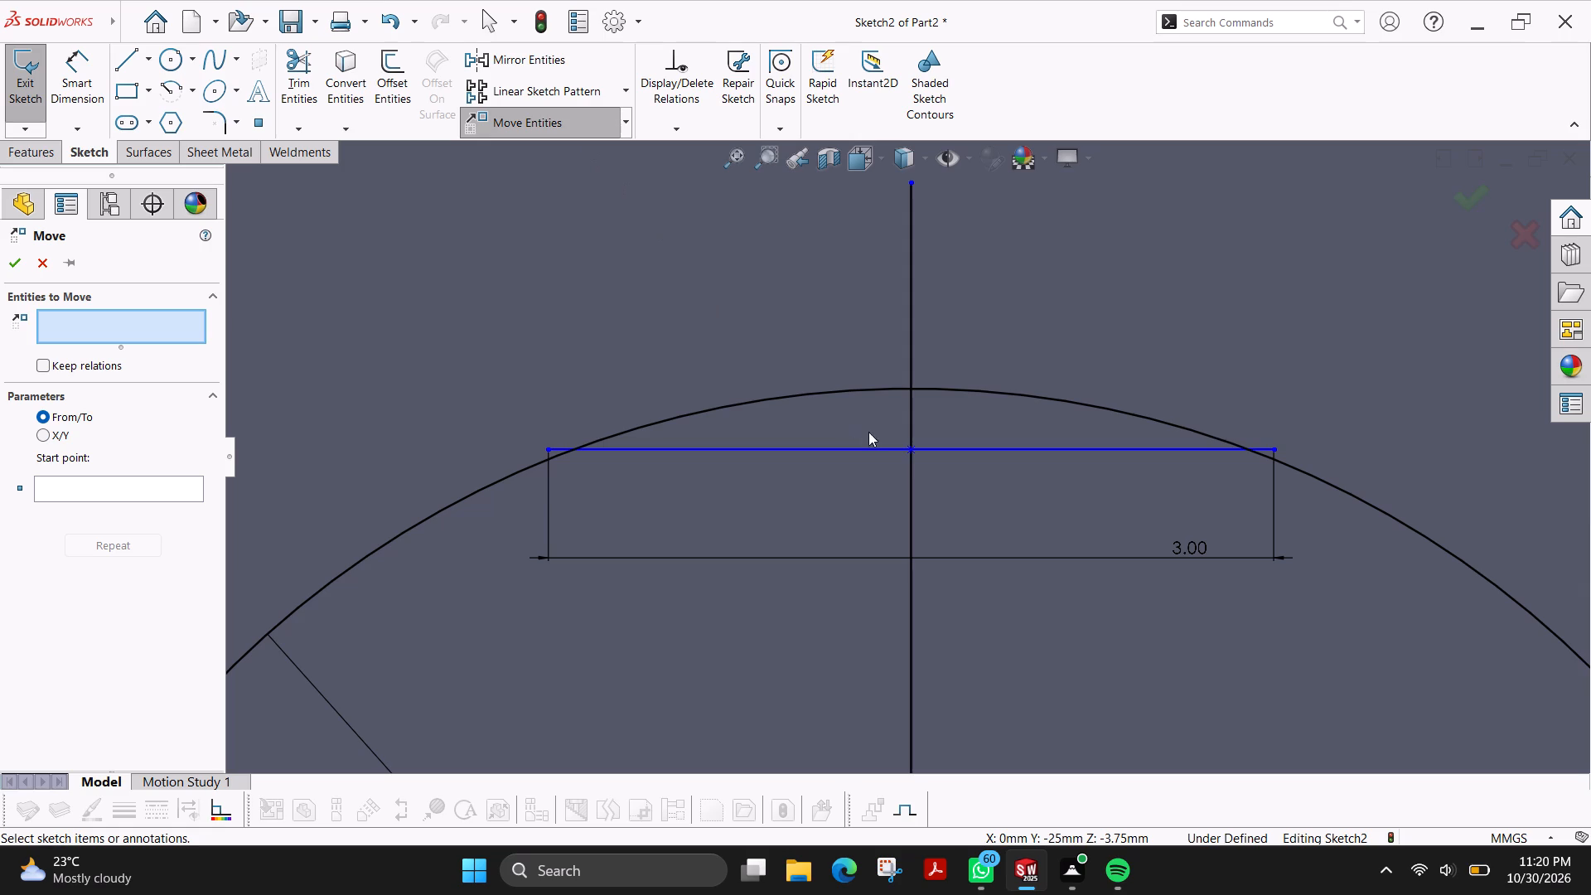
pyautogui.click(971, 450)
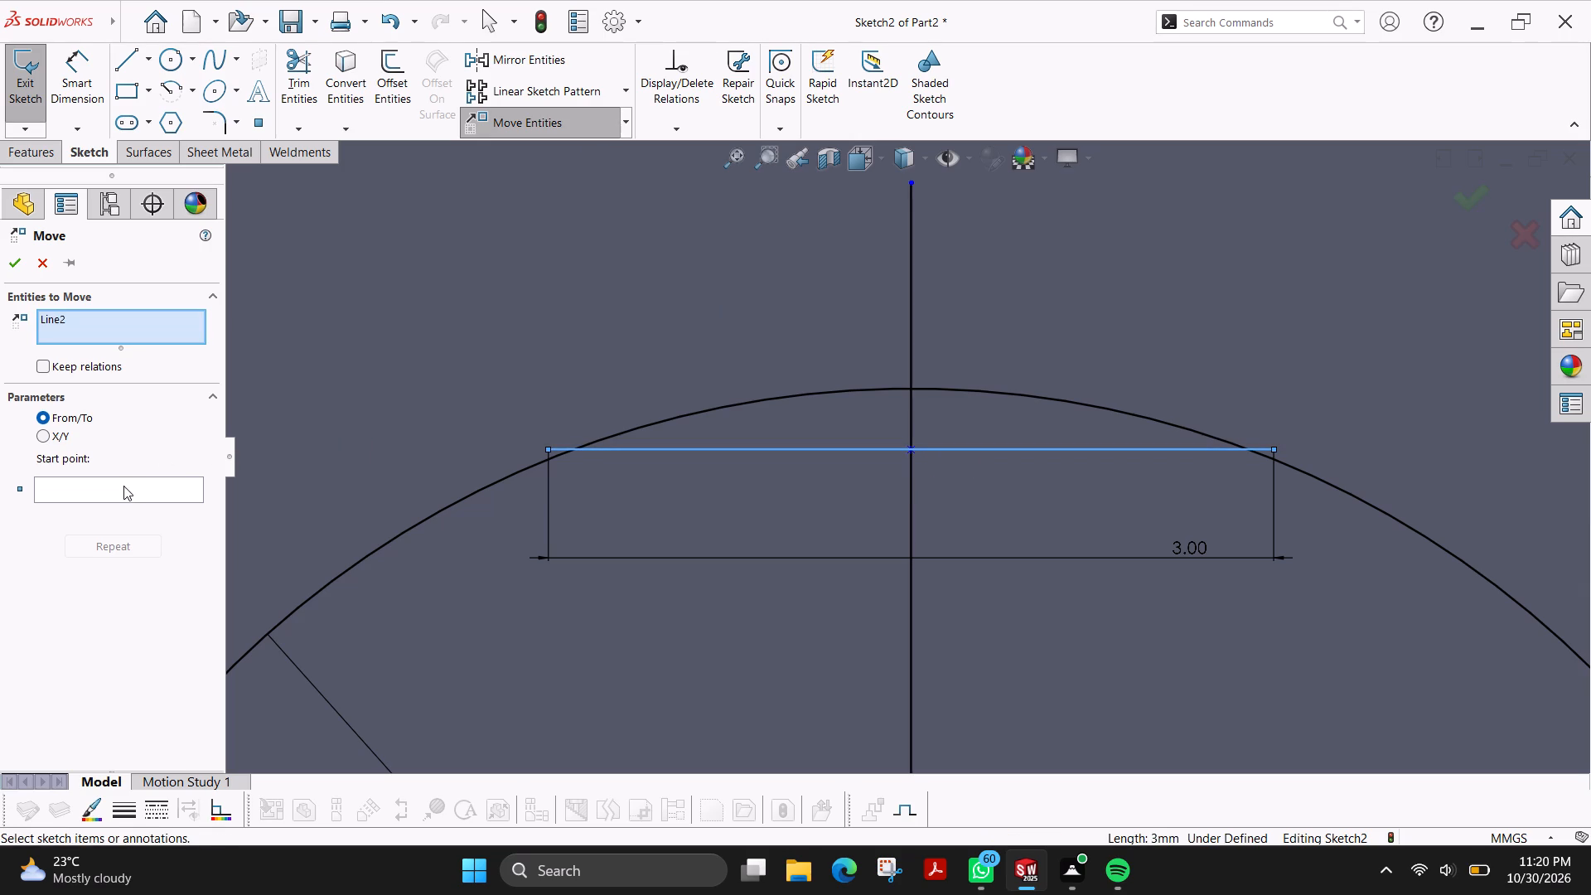
pyautogui.click(123, 486)
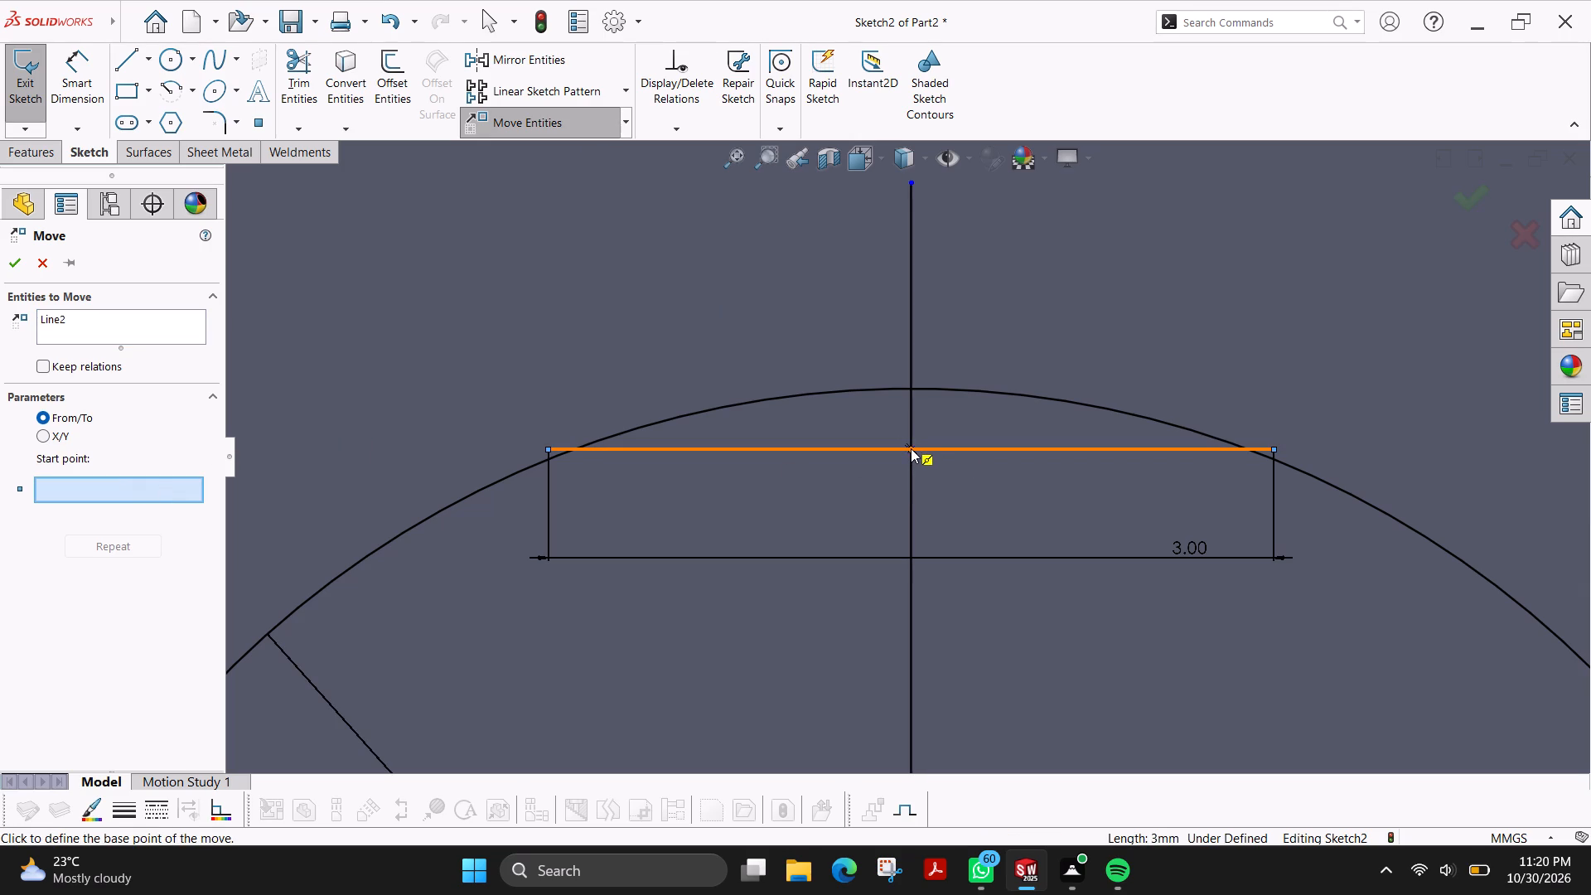
pyautogui.moveTo(912, 448); pyautogui.dragTo(910, 462)
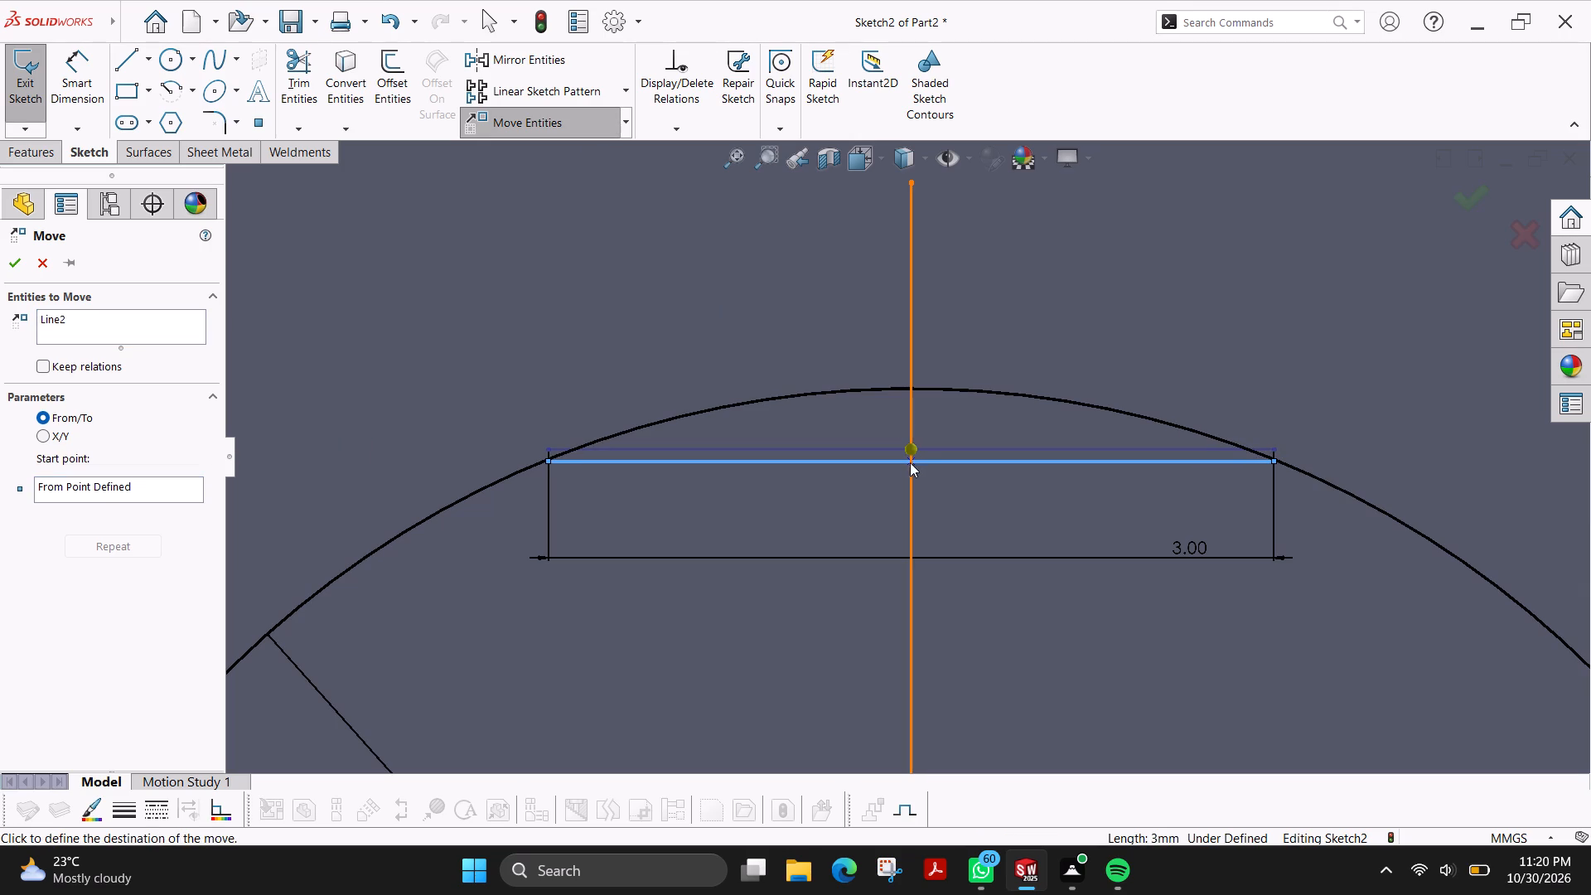
pyautogui.moveTo(910, 462); pyautogui.dragTo(907, 469)
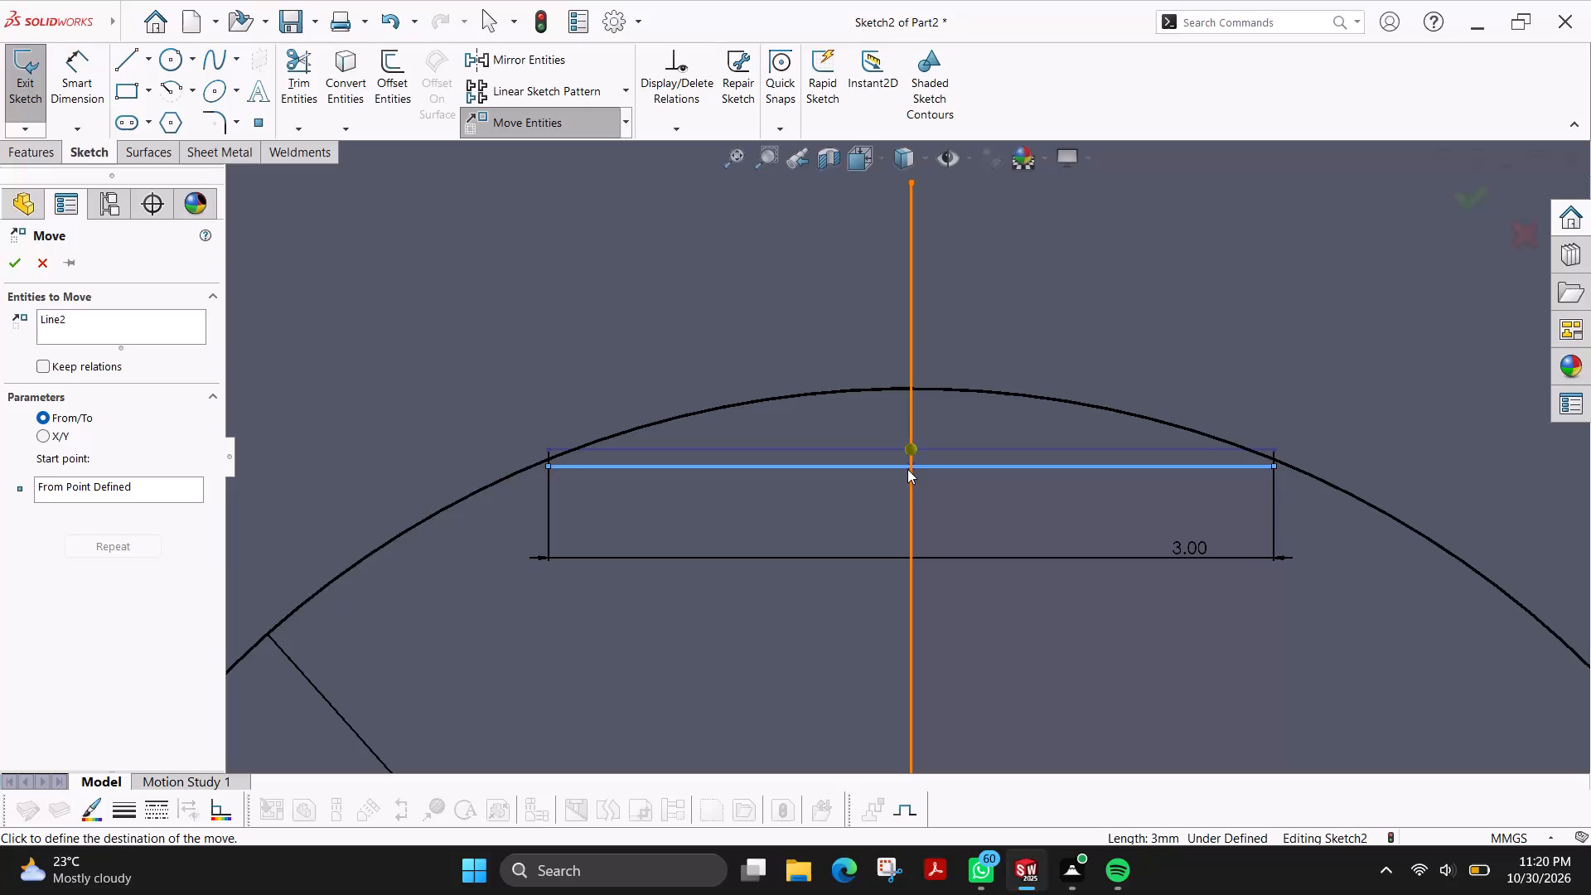
pyautogui.moveTo(907, 469); pyautogui.dragTo(910, 479)
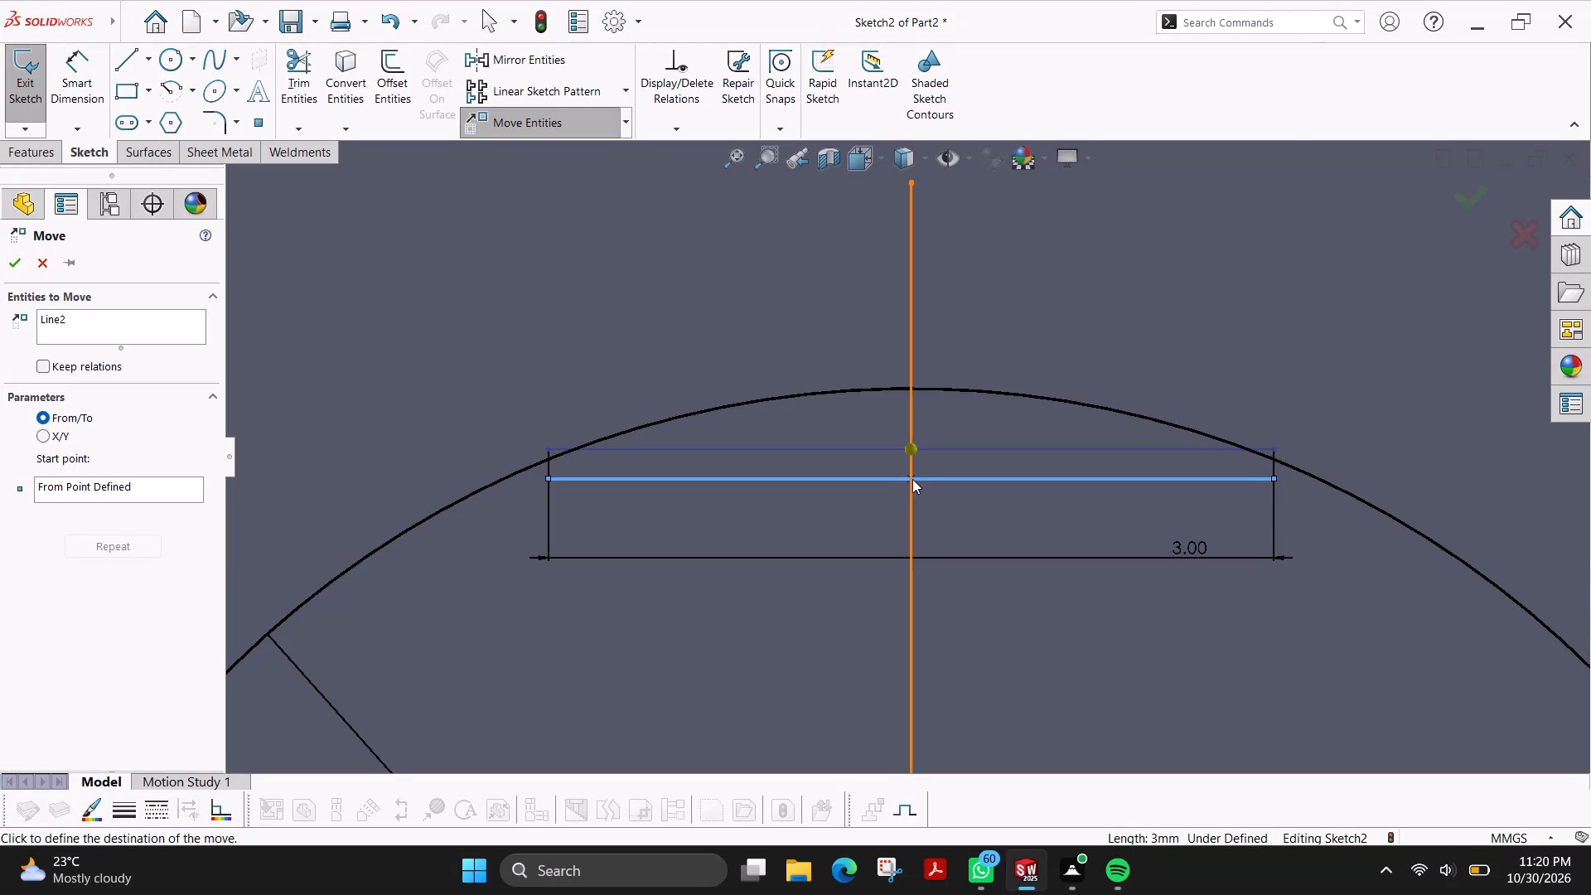
pyautogui.click(912, 479)
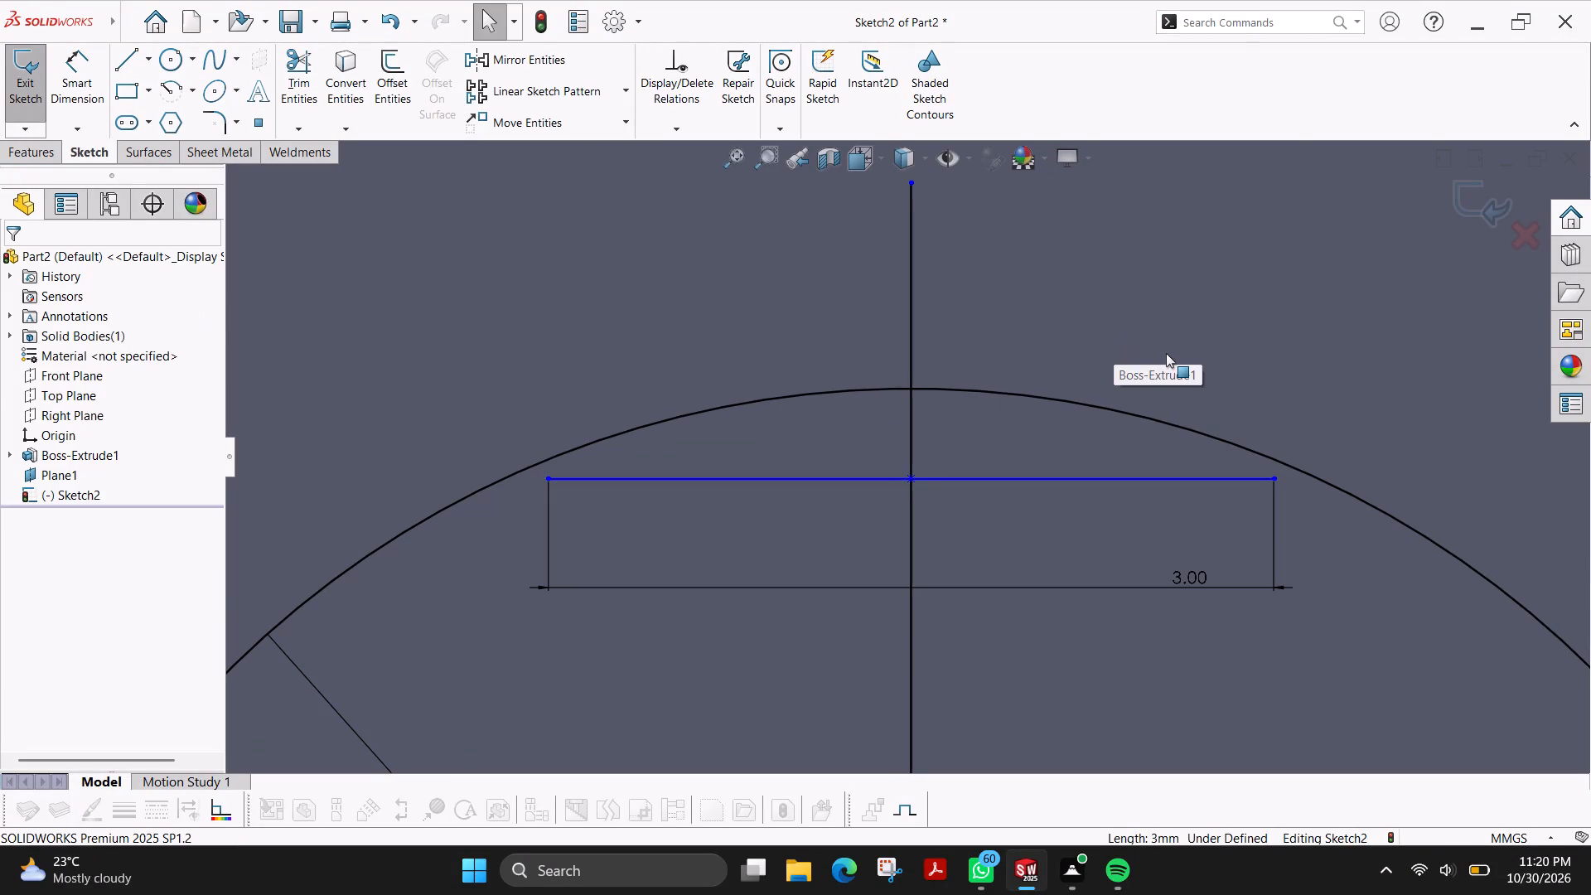
pyautogui.press('Escape')
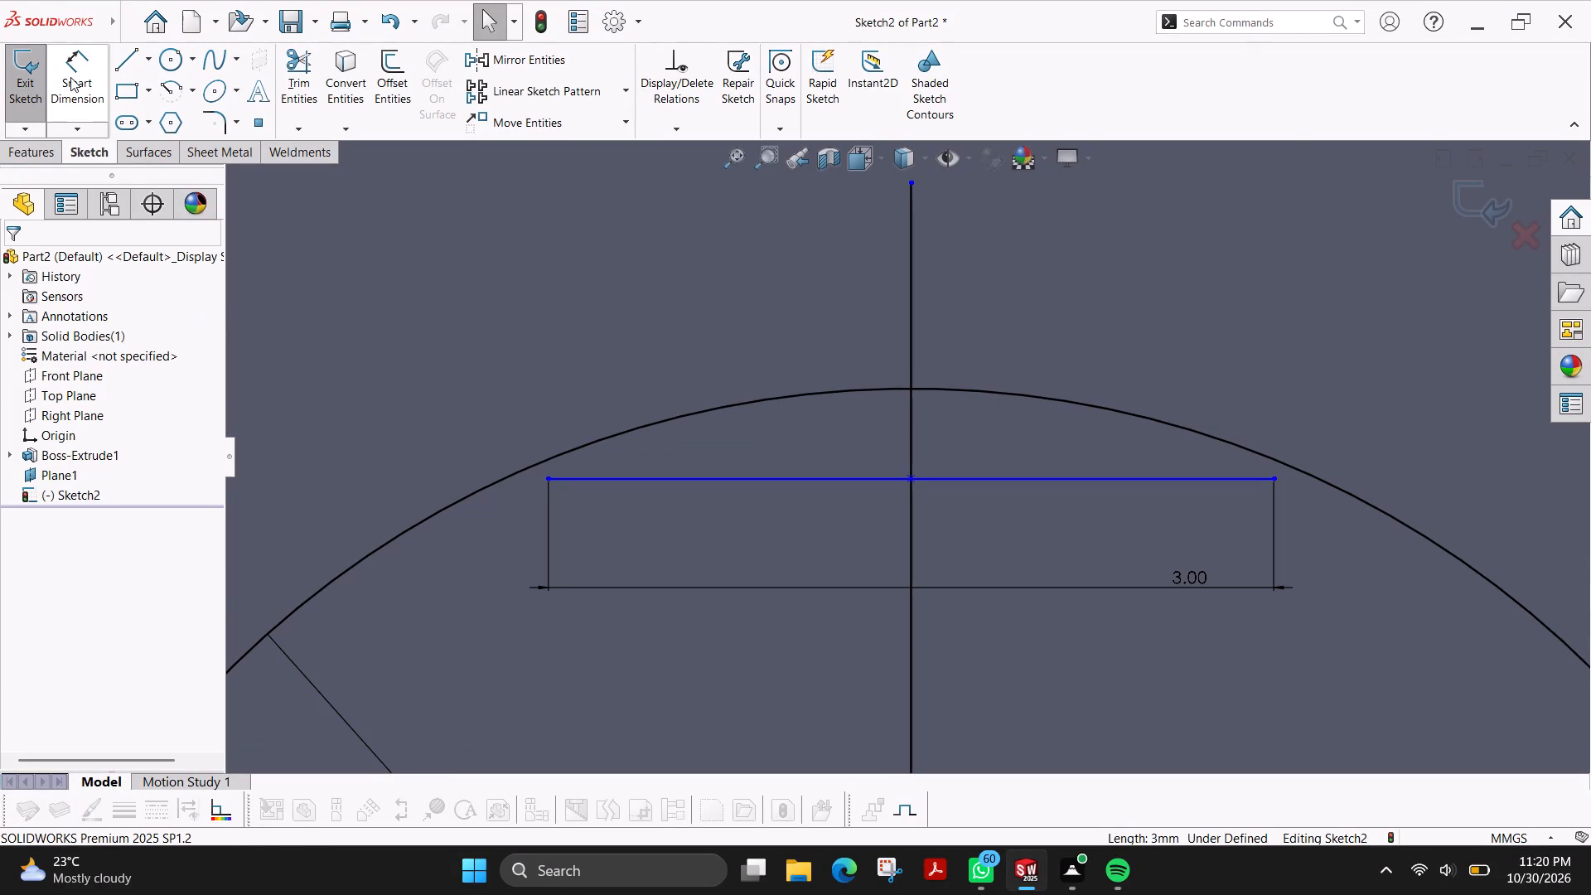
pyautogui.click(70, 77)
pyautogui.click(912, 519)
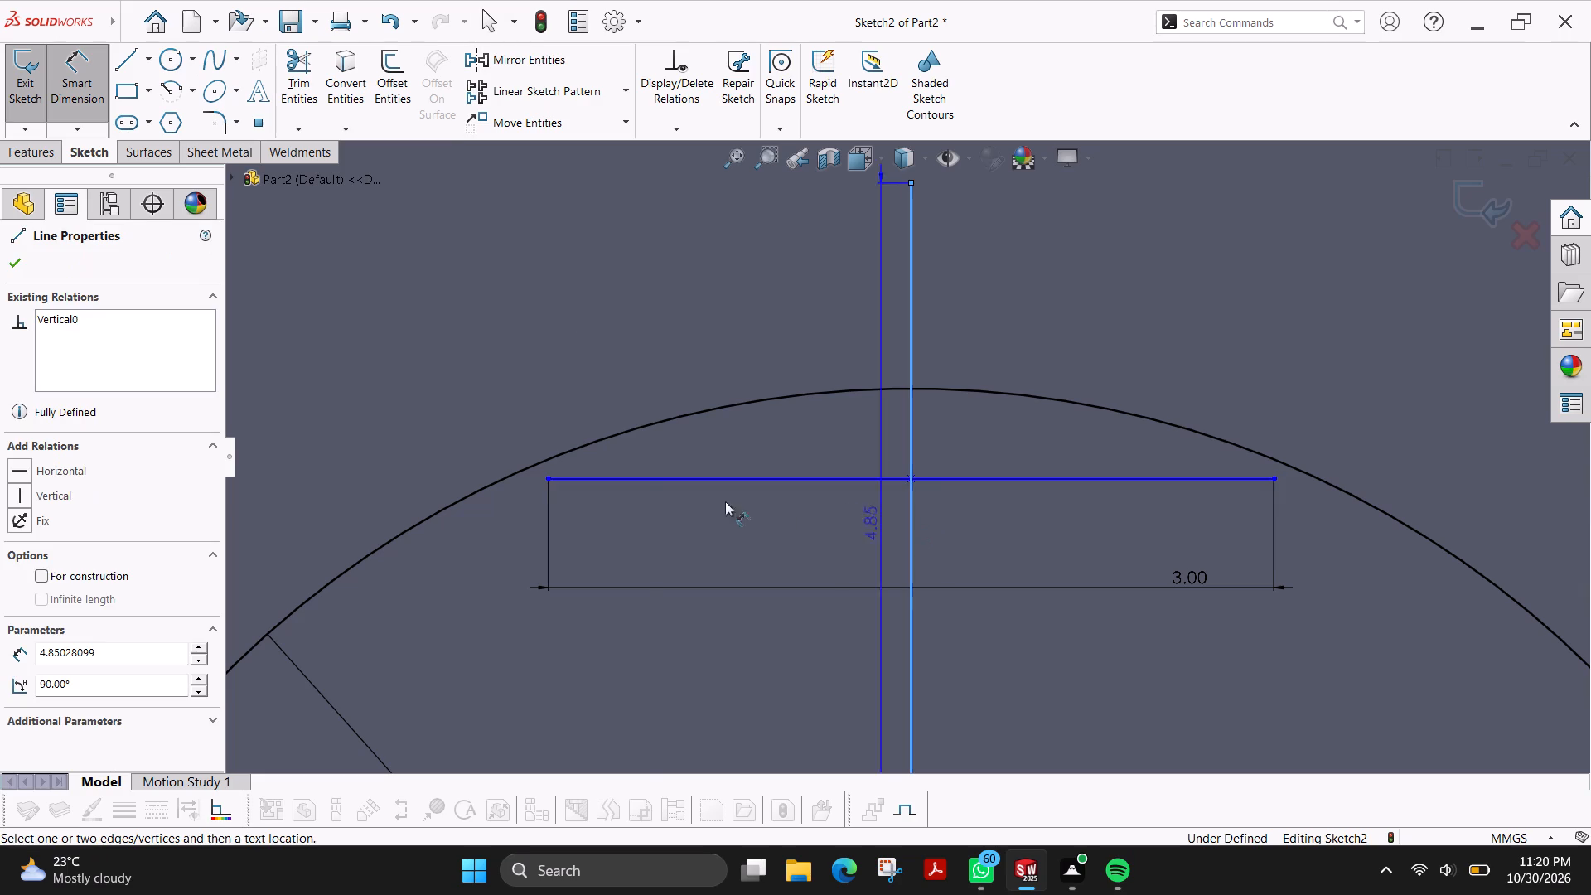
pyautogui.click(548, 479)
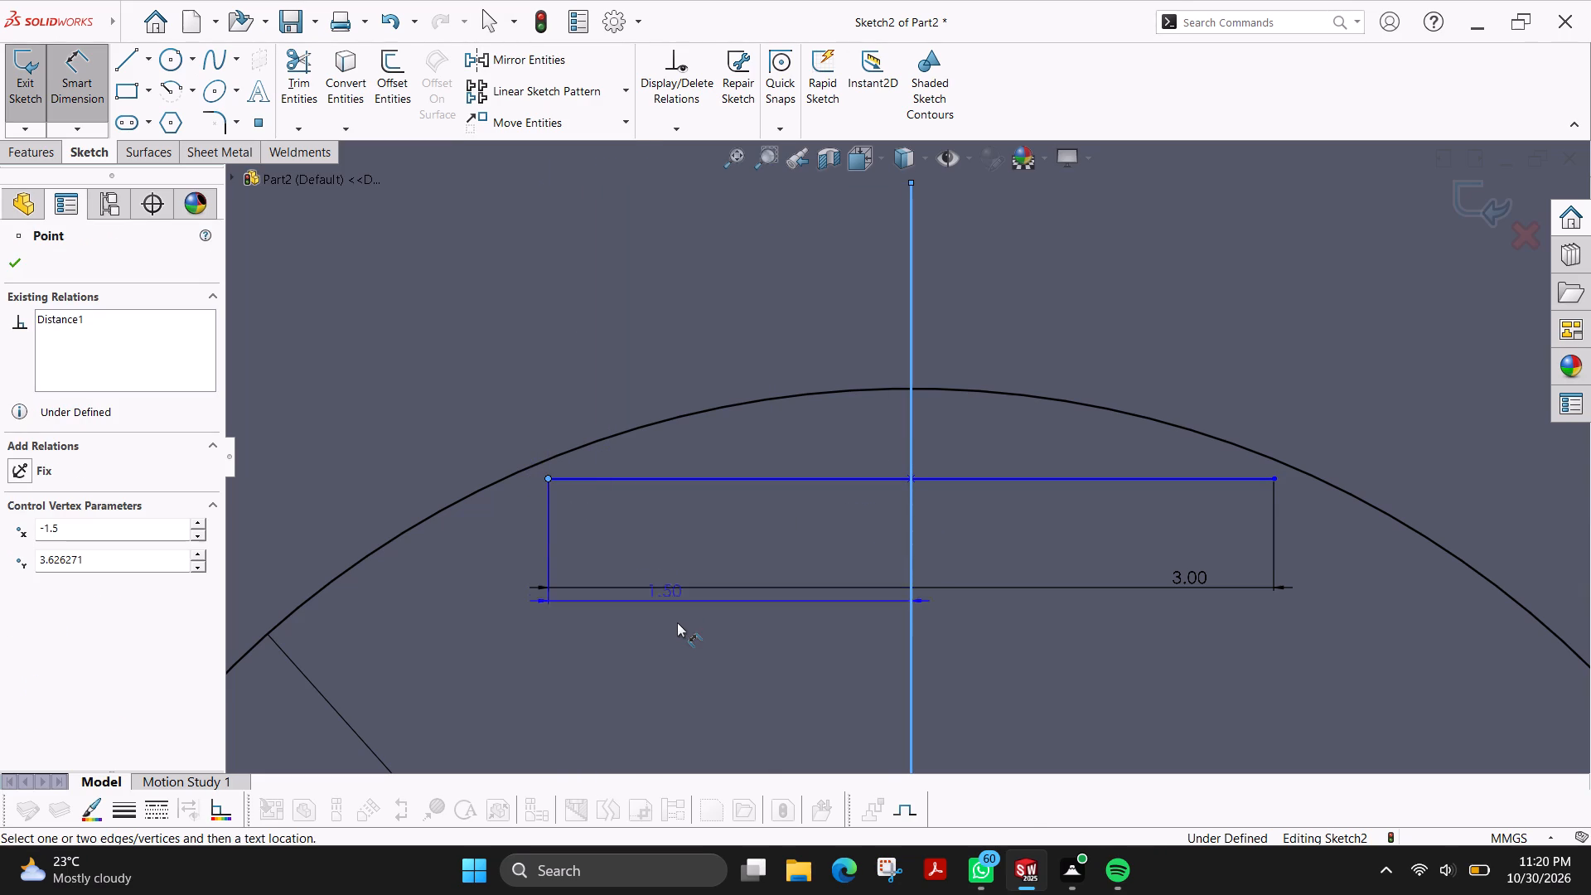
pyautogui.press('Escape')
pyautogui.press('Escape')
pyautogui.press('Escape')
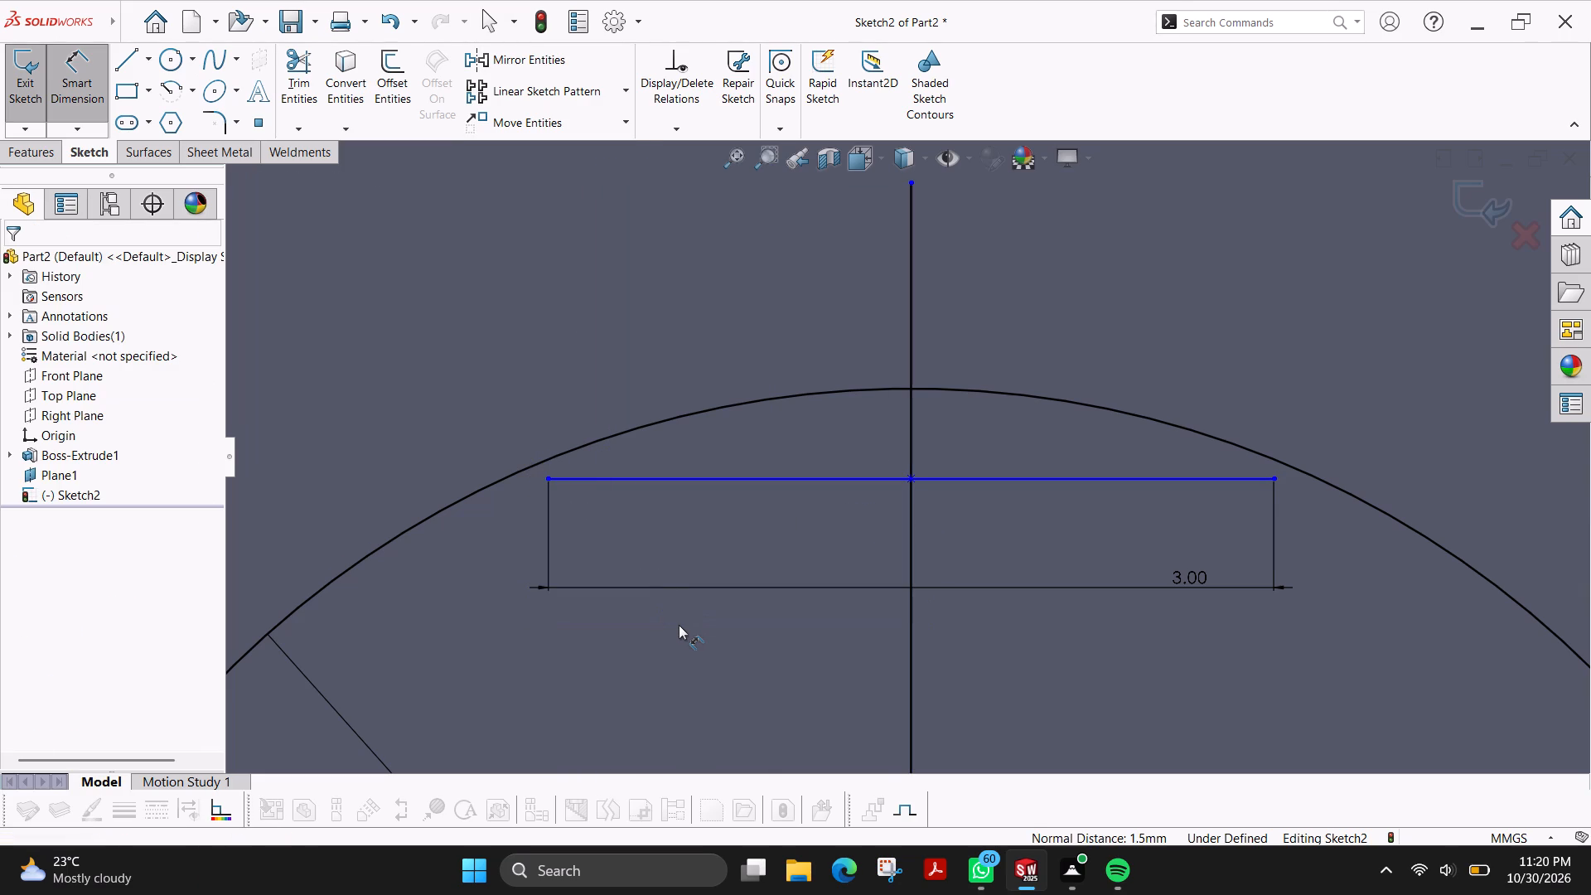
# Sketch a vertical line about 0.33 mm long upward from each end of the 3 mm line, crossing the inner circle.
pyautogui.click(124, 65)
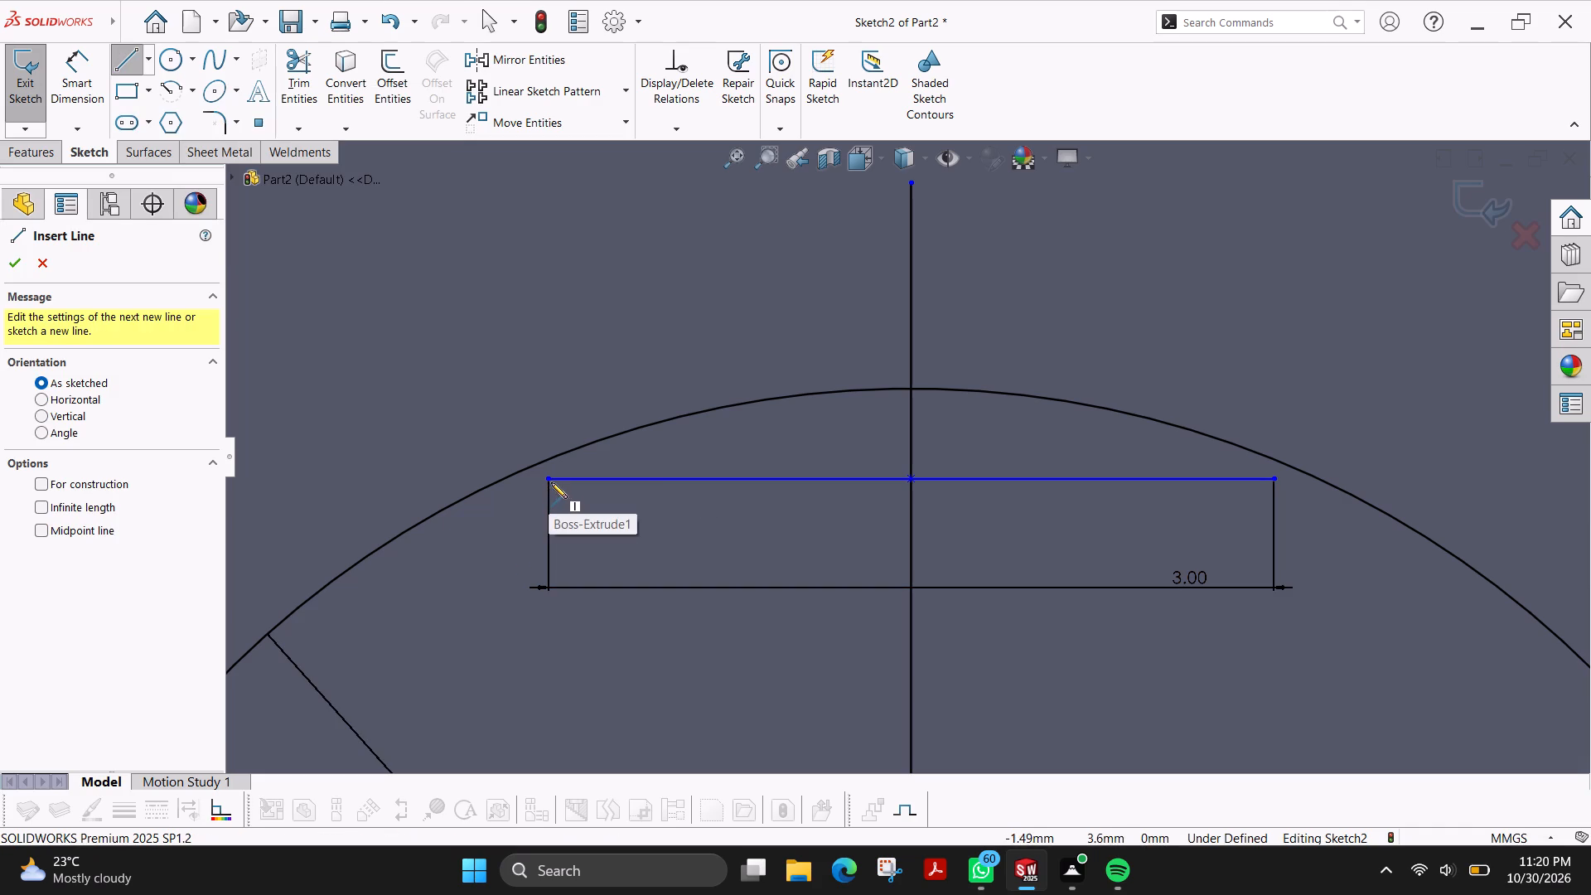
pyautogui.click(549, 478)
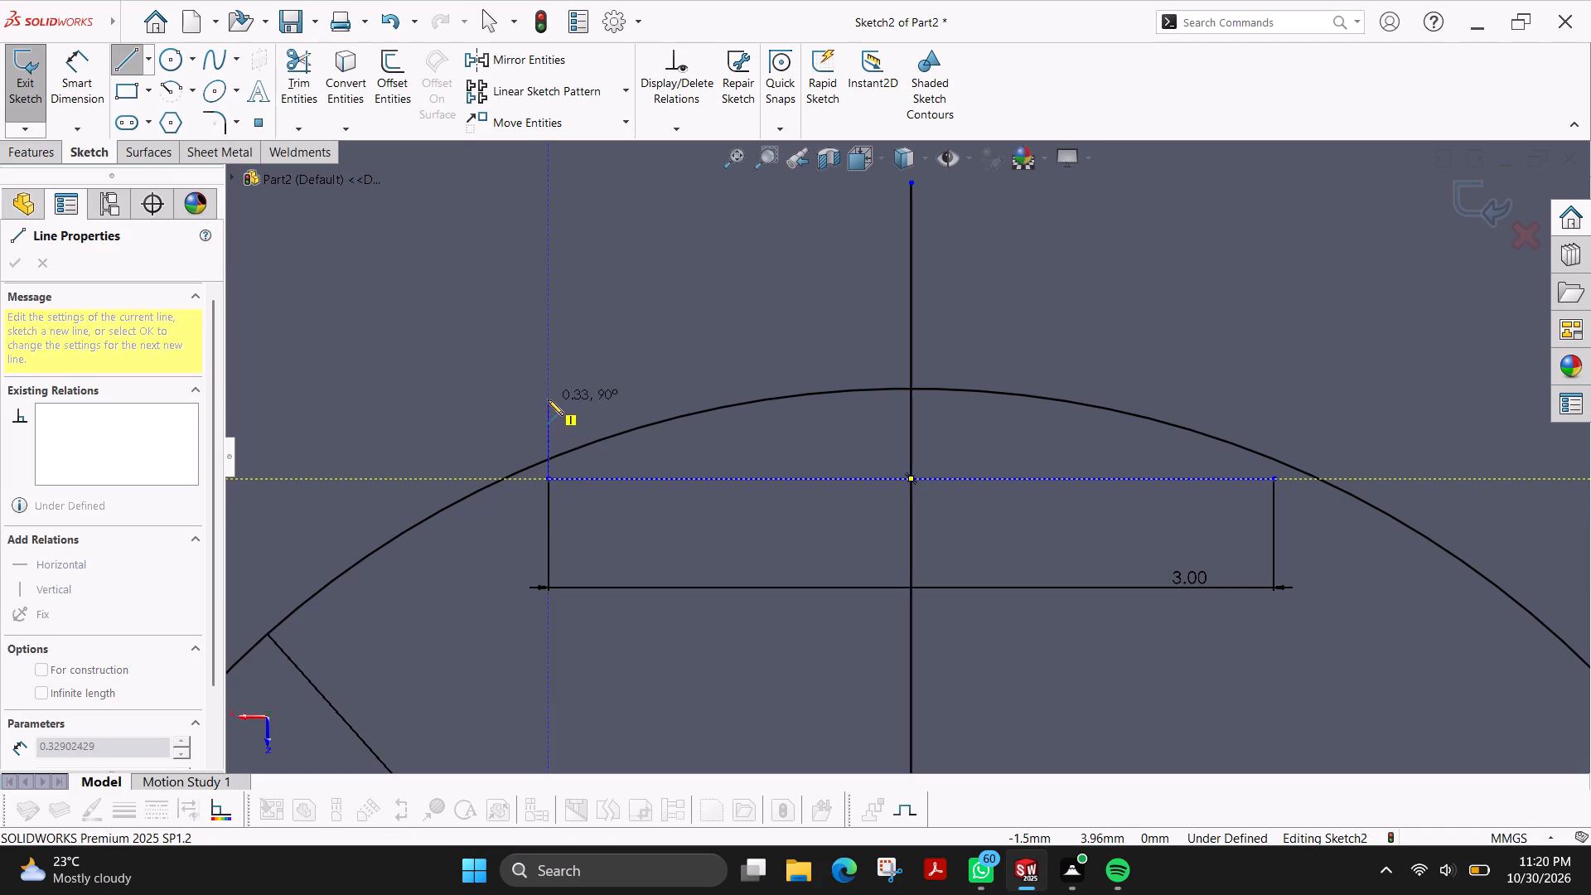
pyautogui.click(549, 399)
pyautogui.press('Escape')
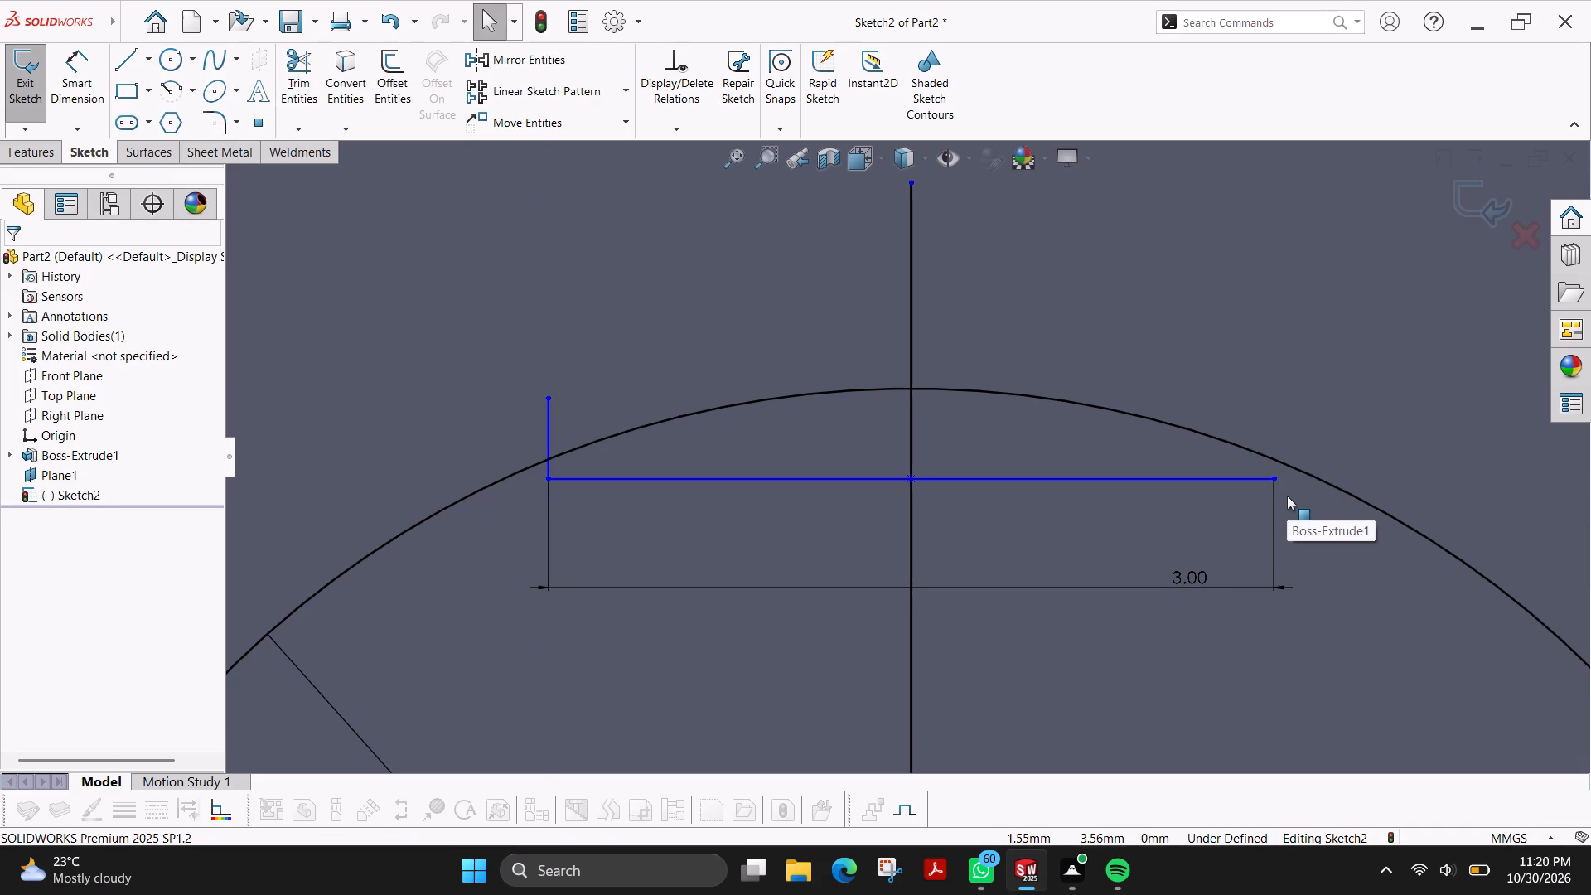
pyautogui.press('l')
pyautogui.click(1275, 478)
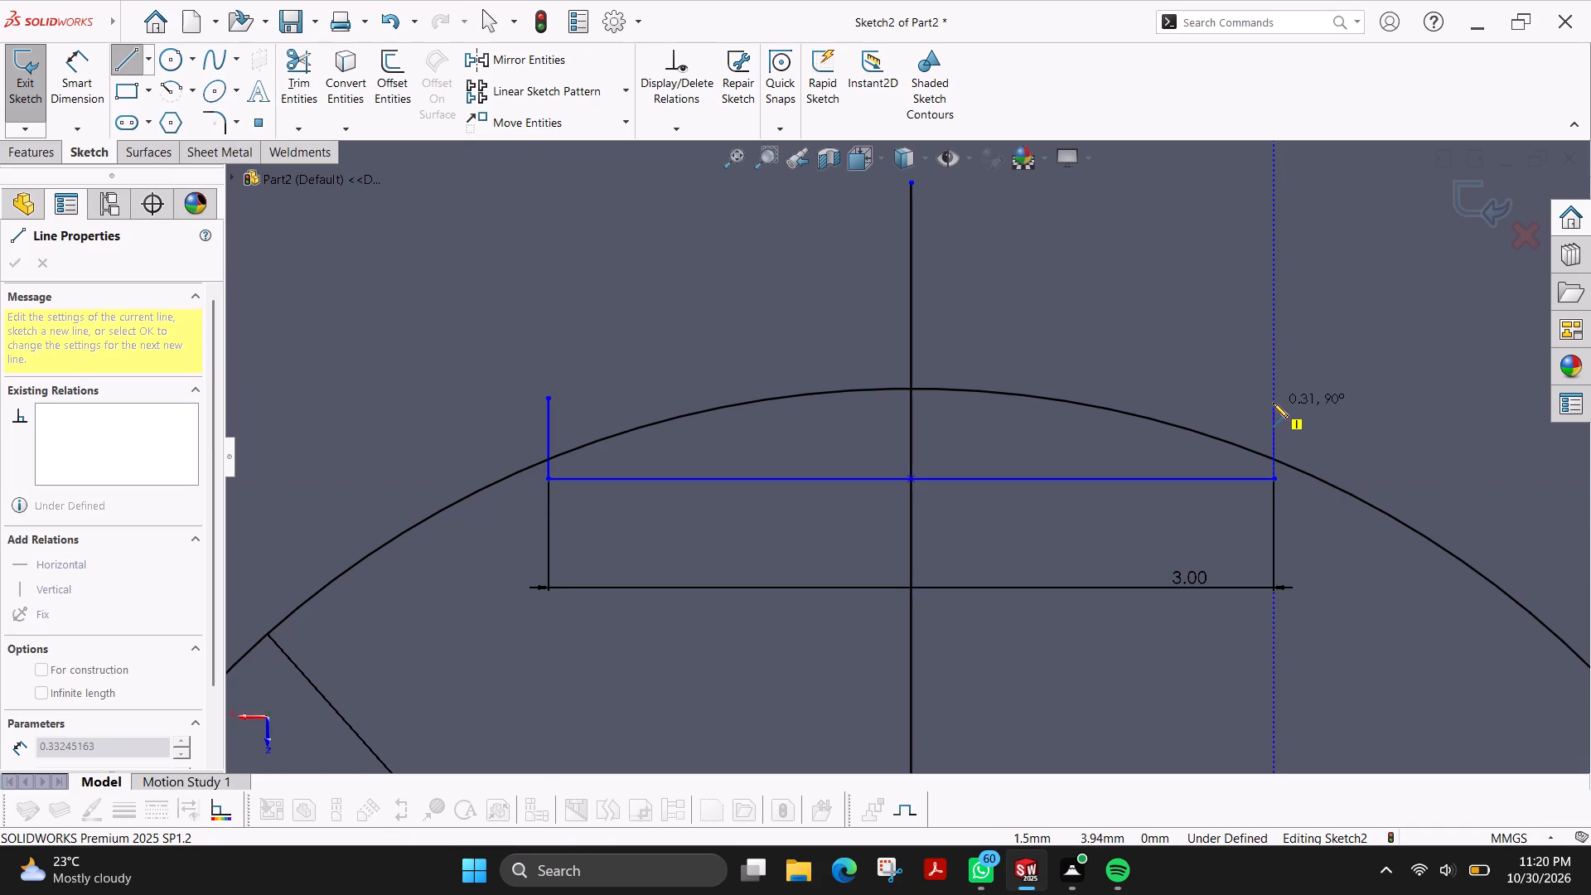
pyautogui.click(1273, 403)
pyautogui.press('Escape')
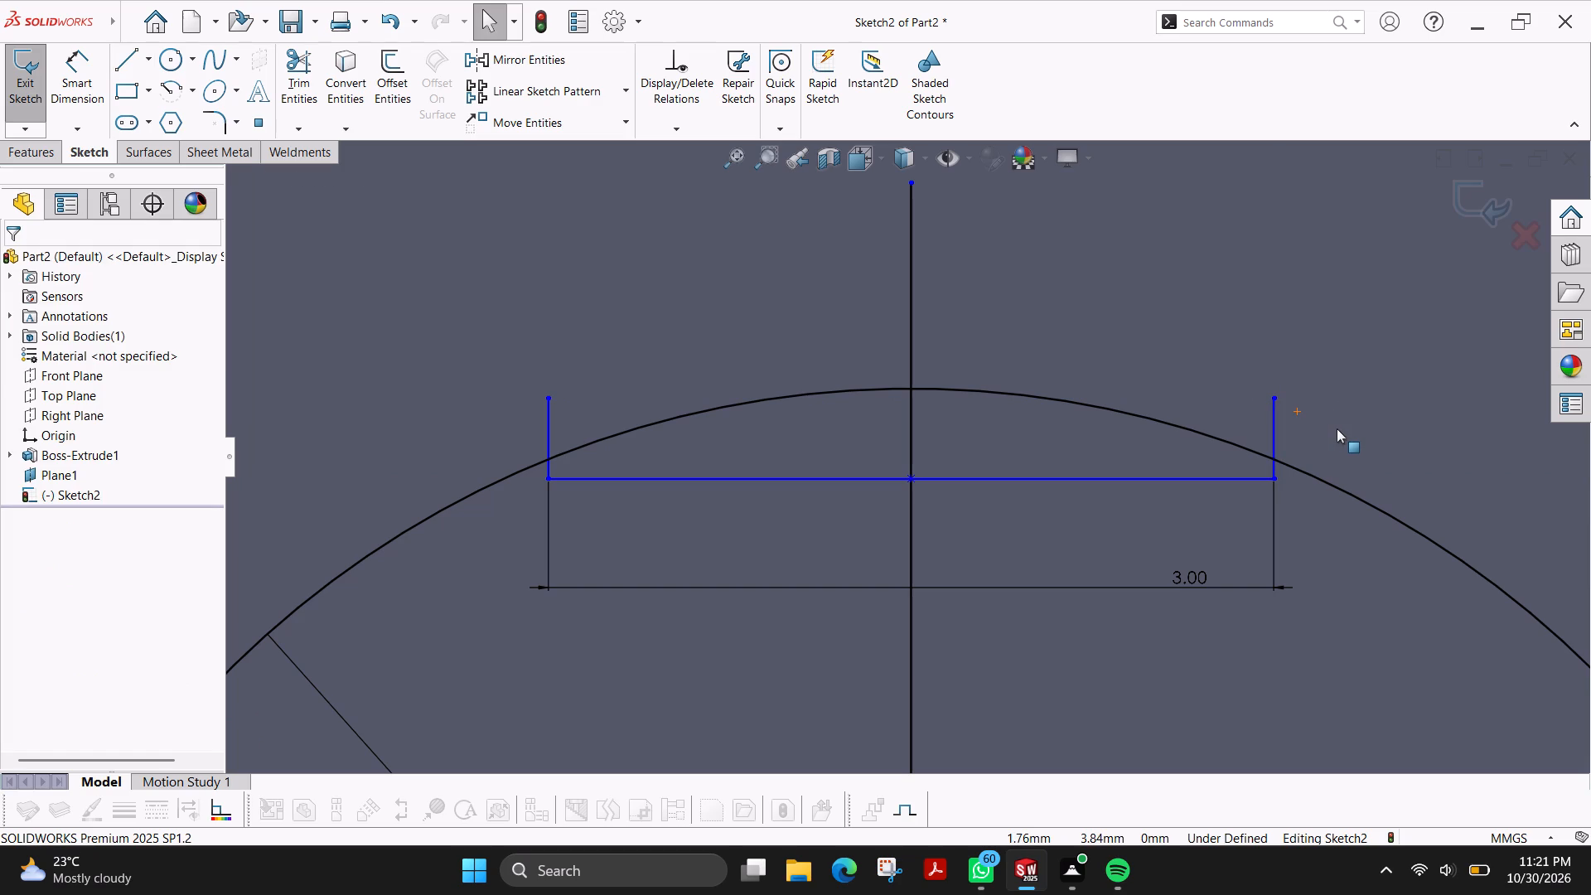
# Trim the short vertical lines' ends beyond the inner circle and the inner circle's arc between them, using Power trim.
pyautogui.scroll(-3, 1332, 422)
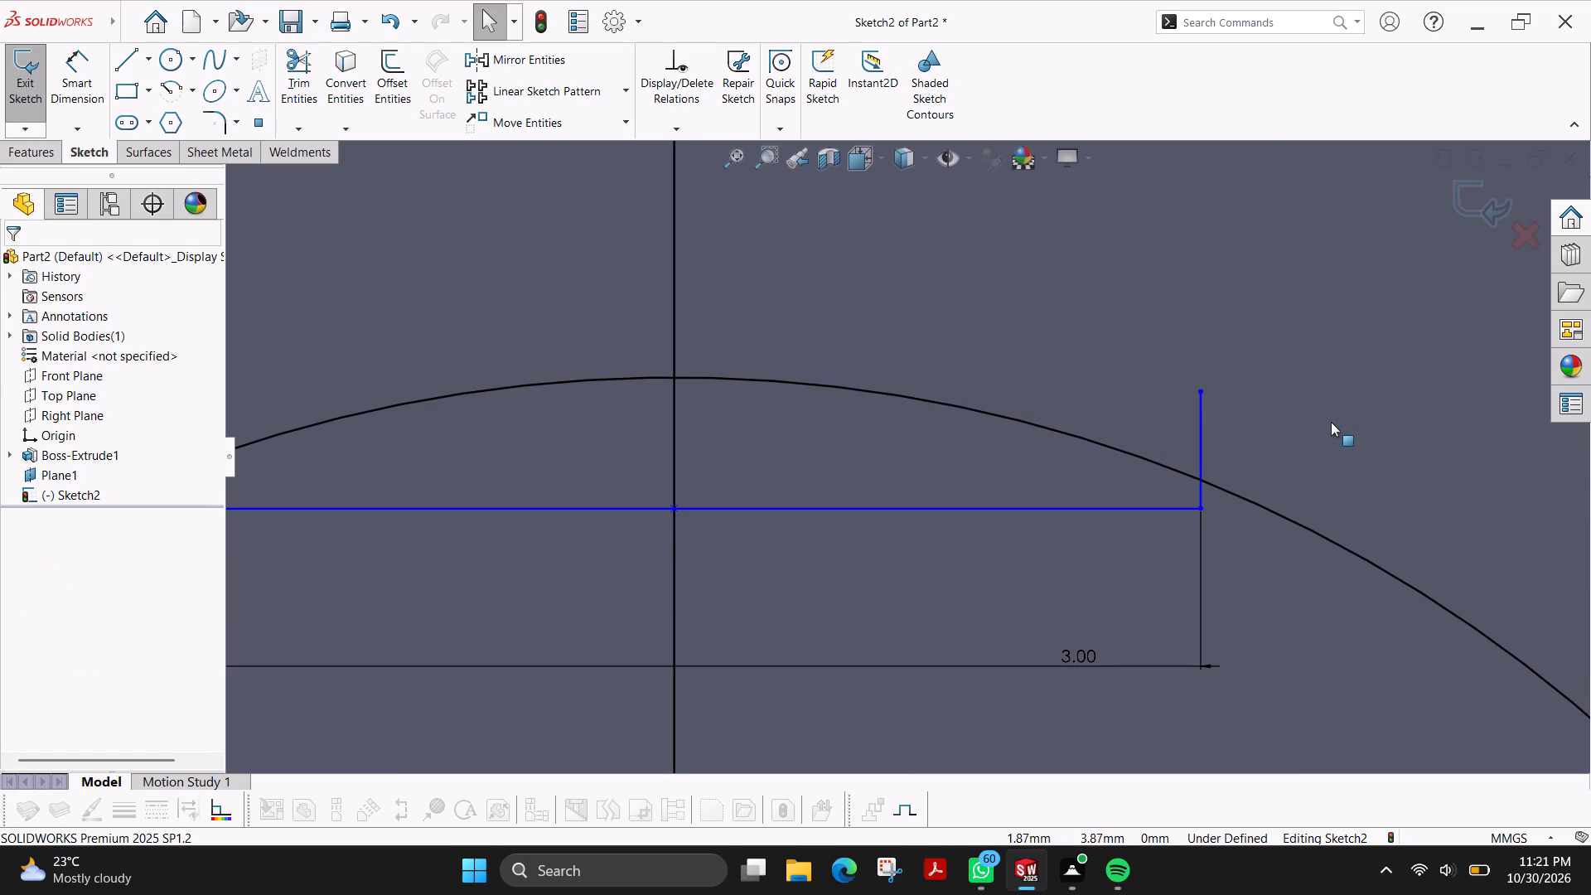
pyautogui.scroll(2, 1216, 436)
pyautogui.scroll(3, 793, 438)
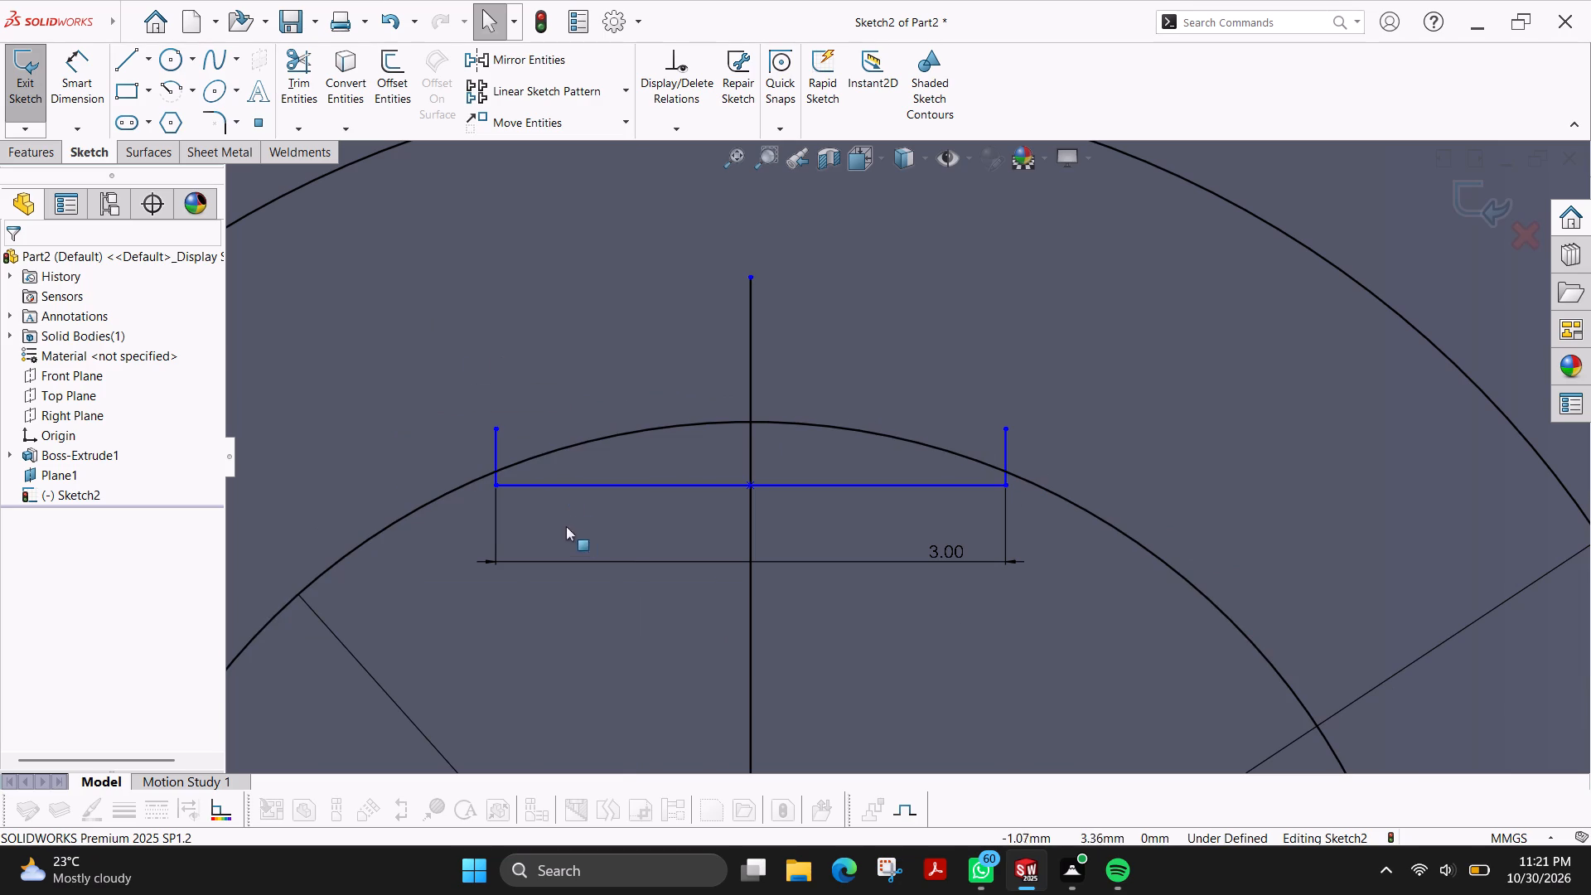
pyautogui.scroll(-2, 569, 506)
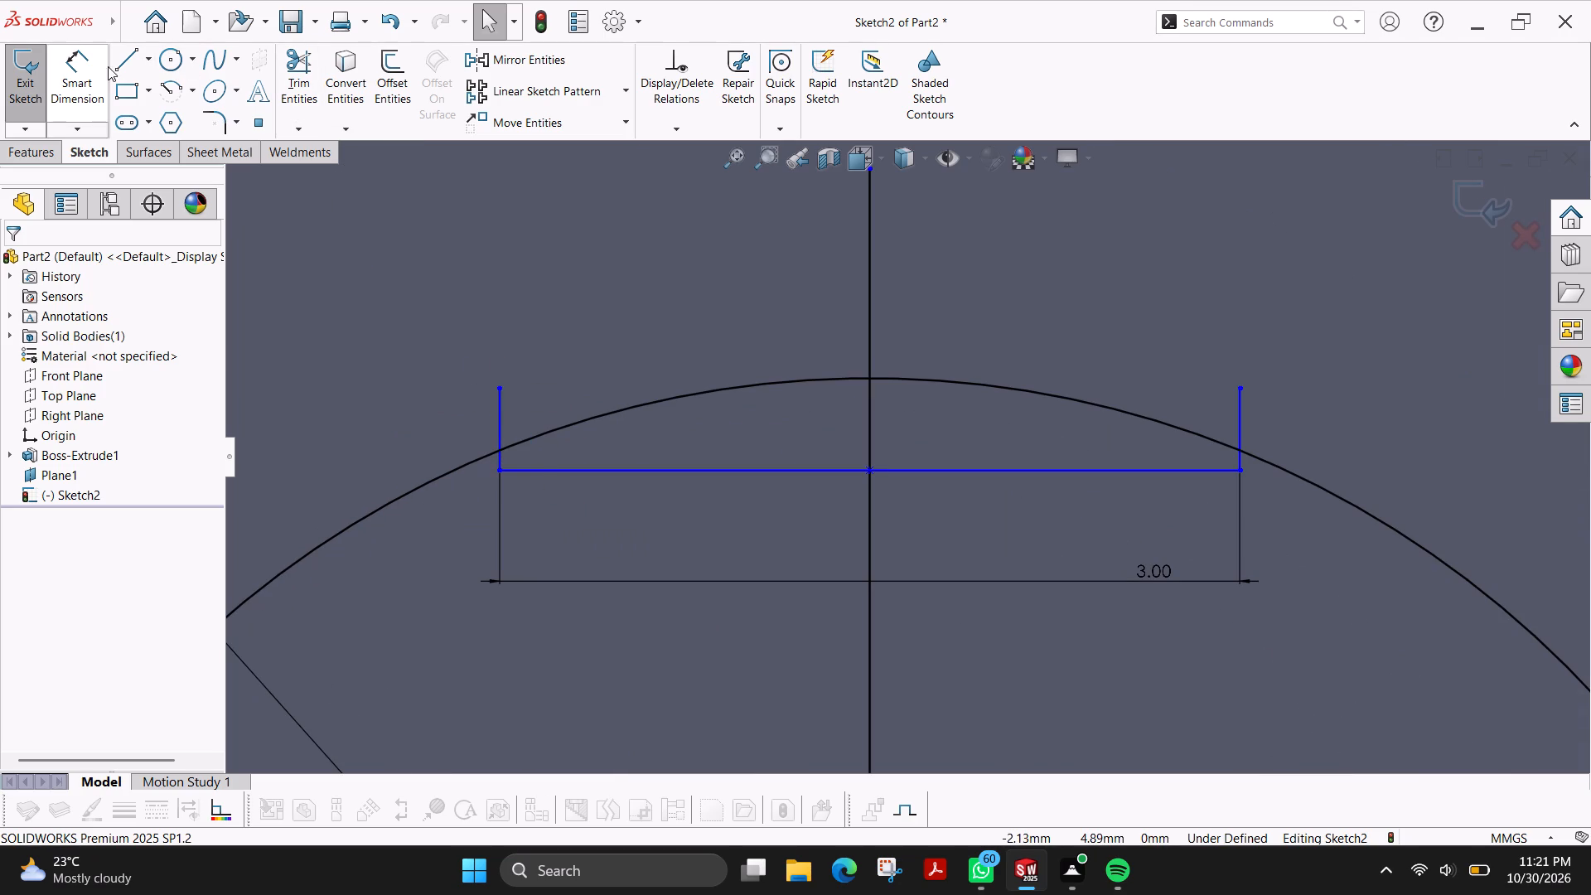
pyautogui.click(289, 80)
pyautogui.moveTo(525, 393); pyautogui.dragTo(473, 415)
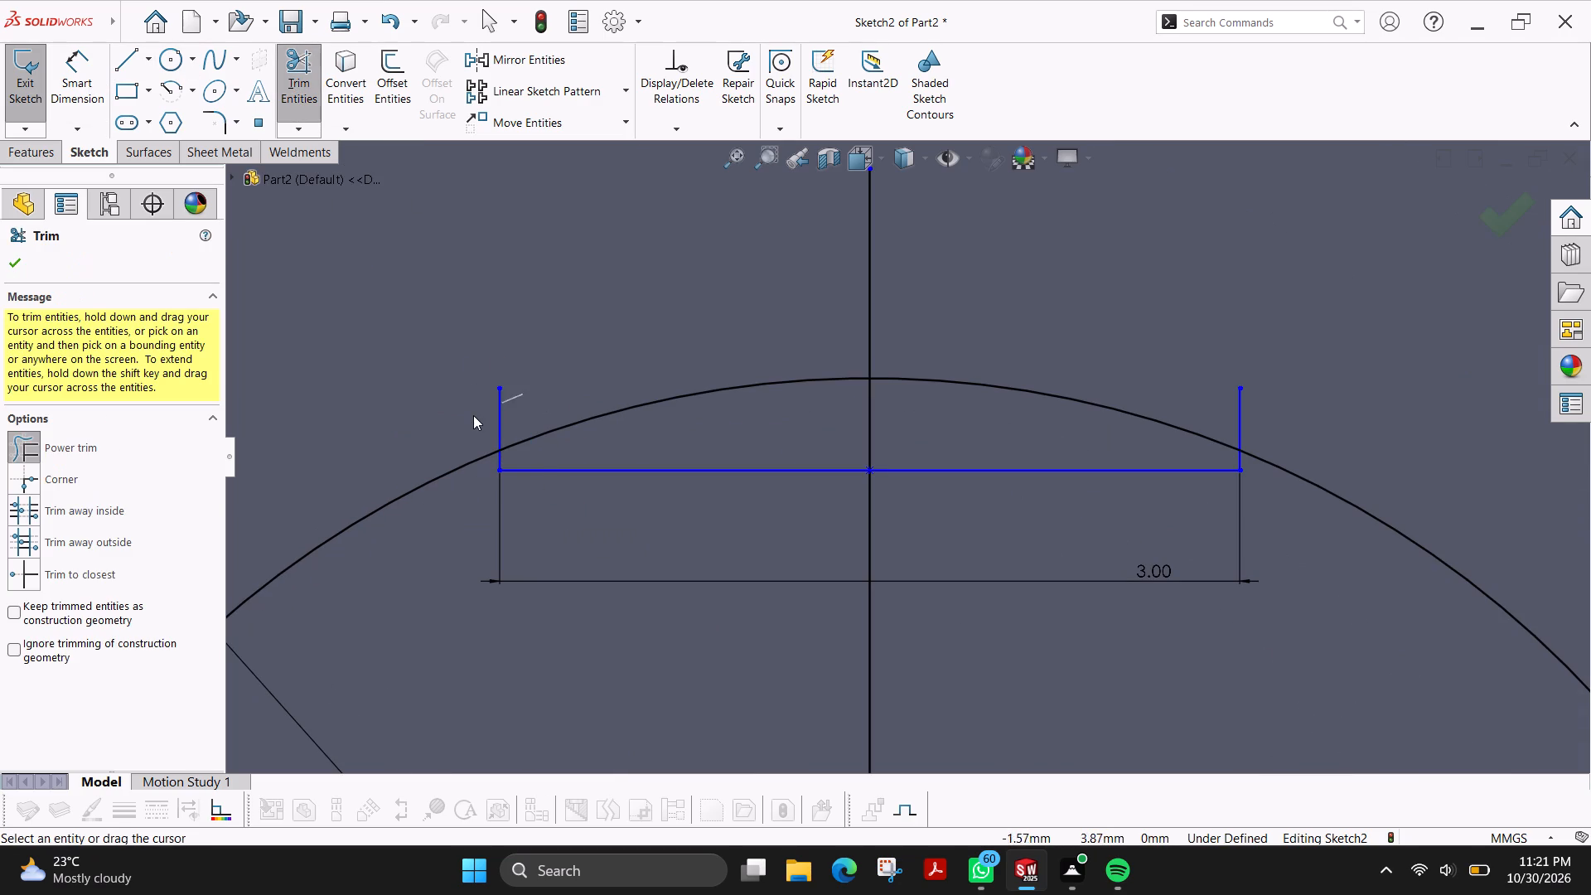
pyautogui.moveTo(473, 415); pyautogui.dragTo(472, 415)
pyautogui.moveTo(1202, 378); pyautogui.dragTo(1274, 430)
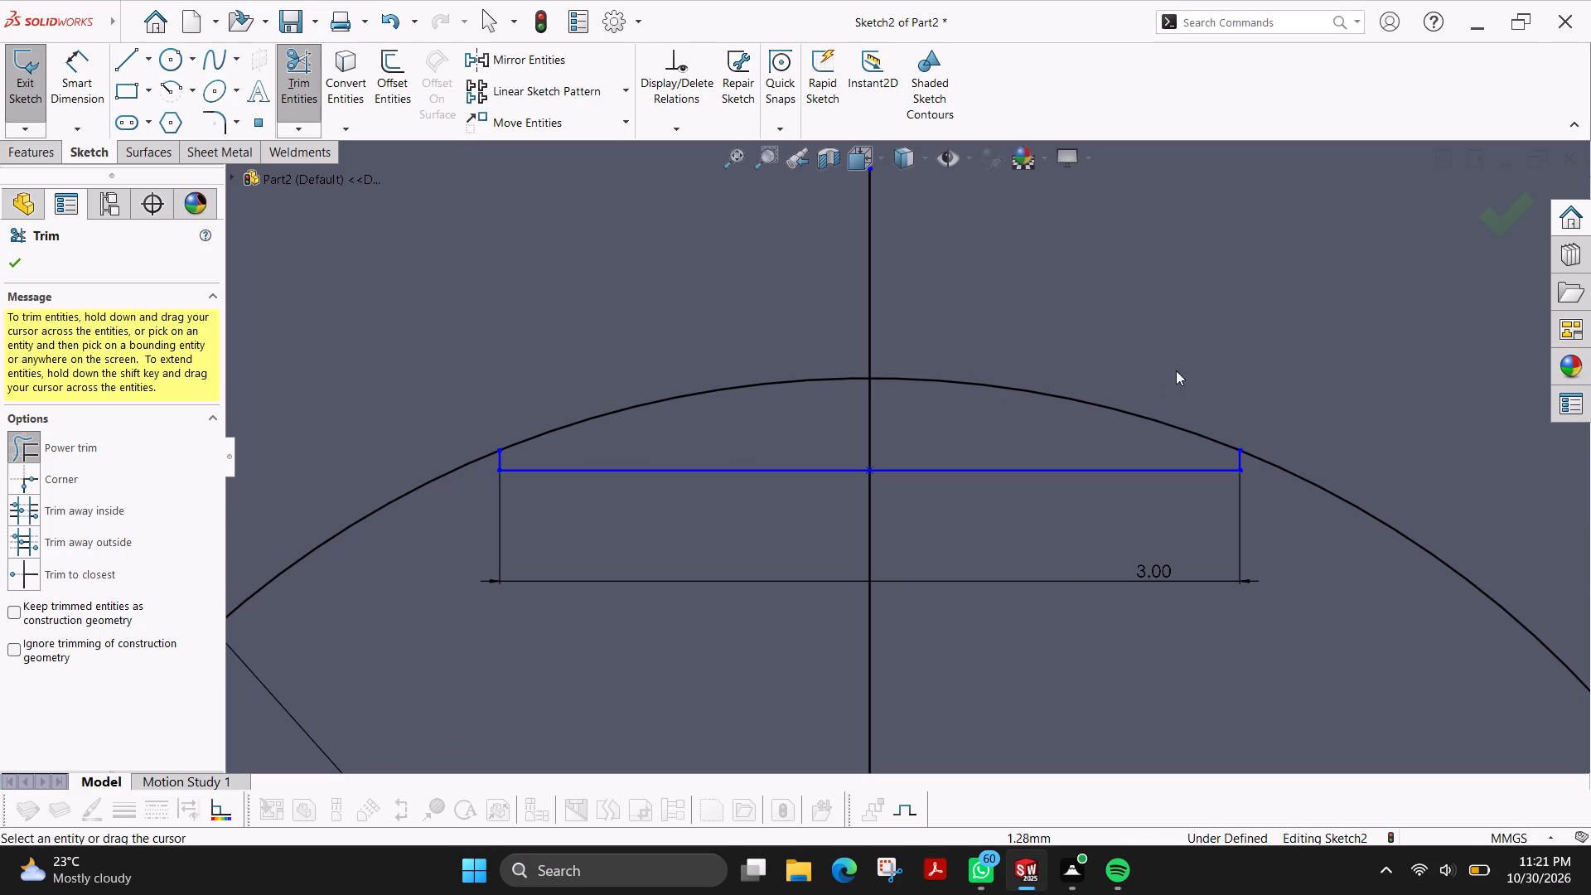
pyautogui.moveTo(1105, 388); pyautogui.dragTo(1077, 415)
pyautogui.moveTo(711, 358); pyautogui.dragTo(711, 380)
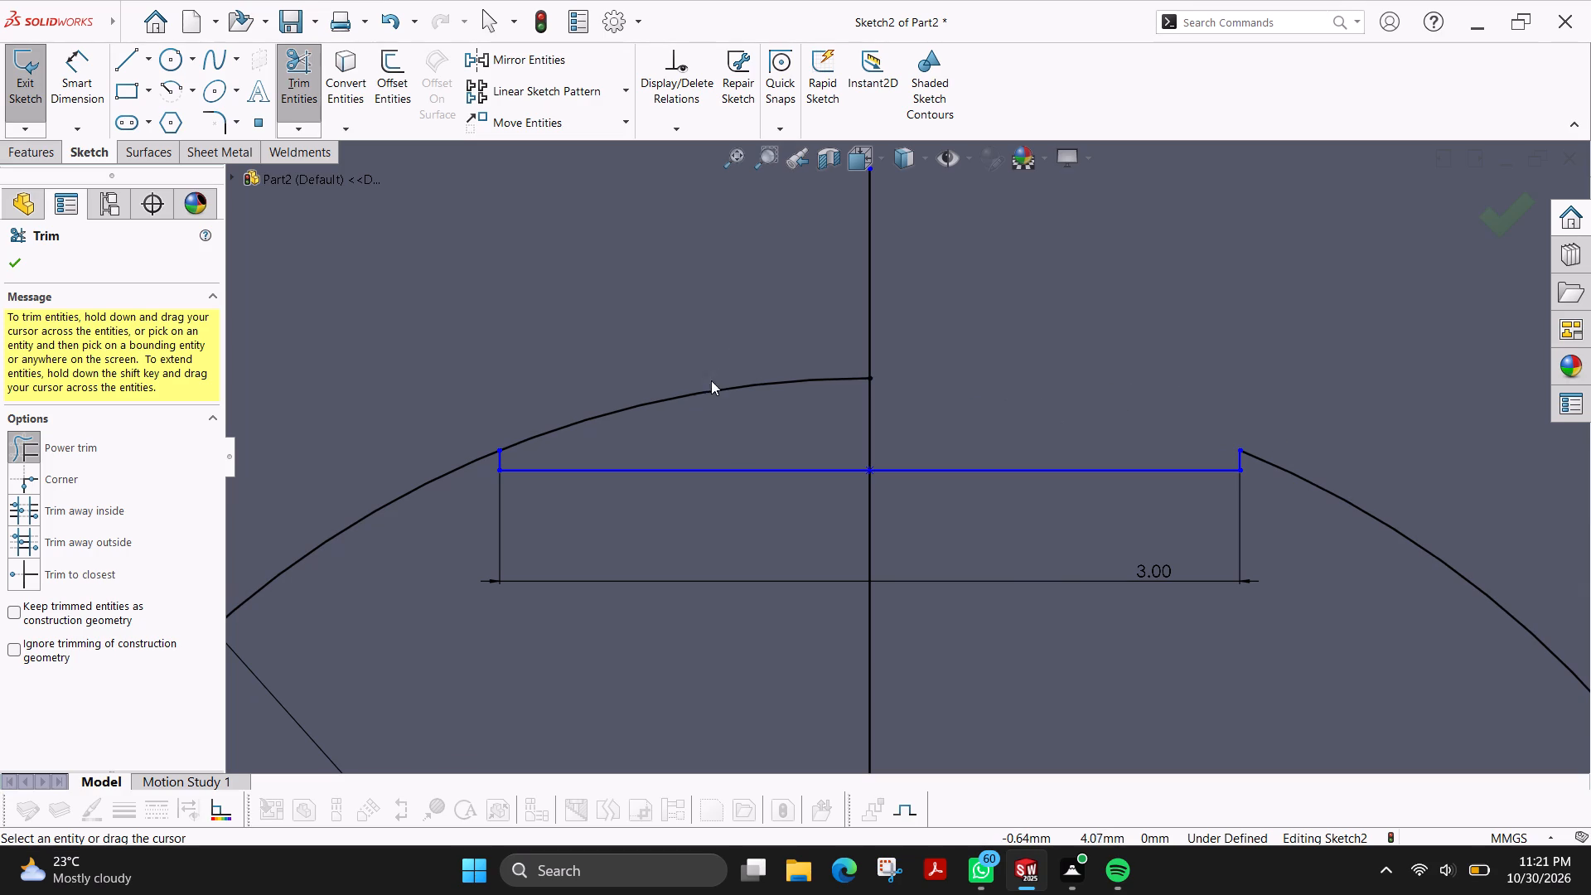
pyautogui.moveTo(711, 380); pyautogui.dragTo(709, 409)
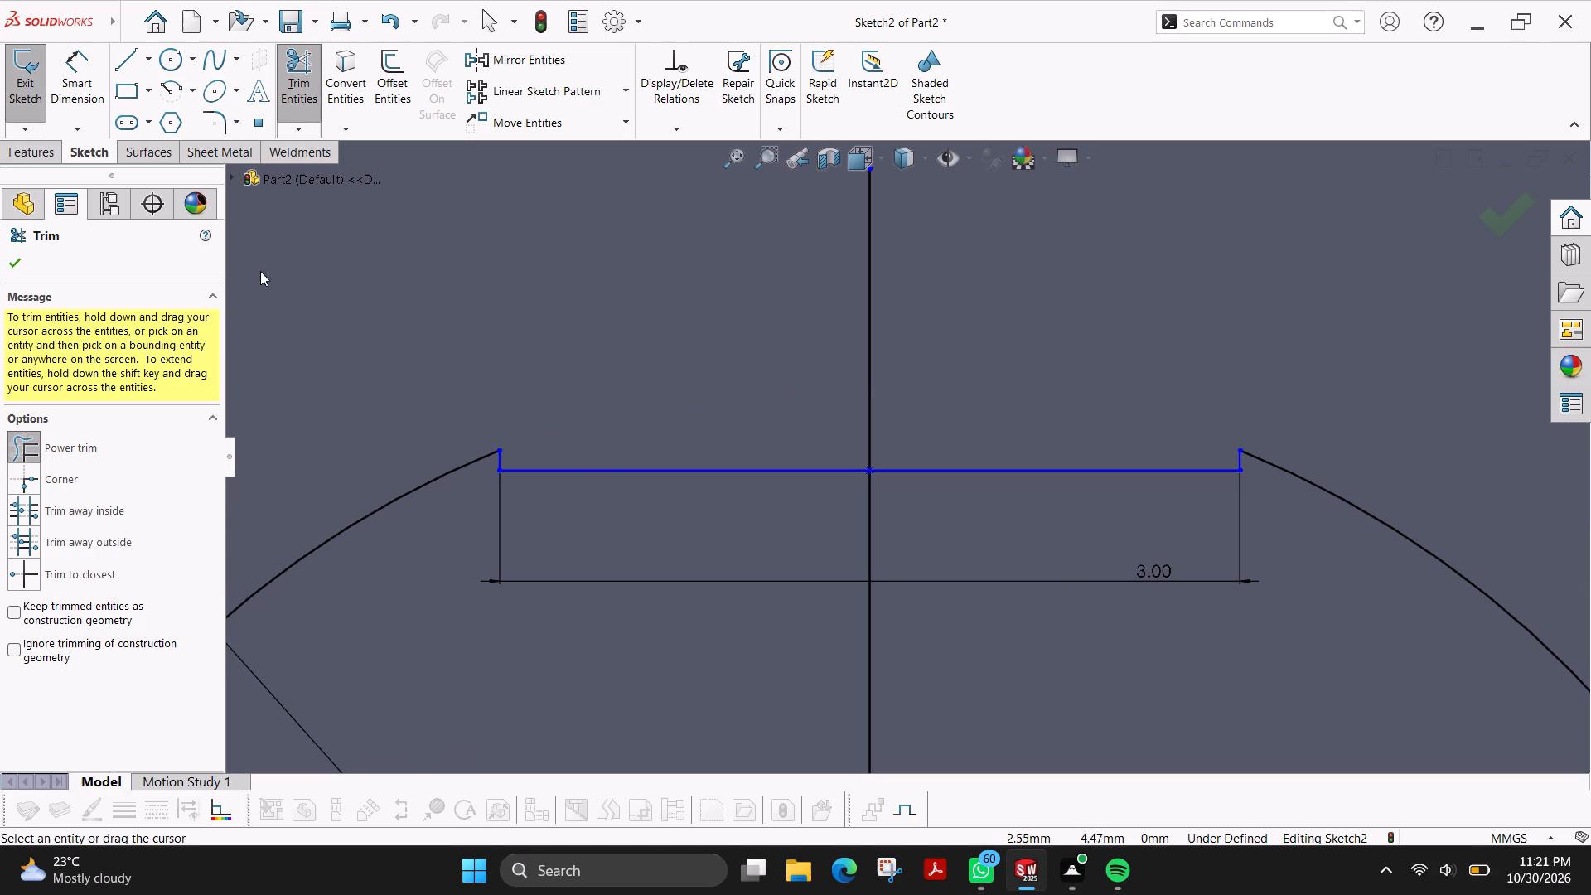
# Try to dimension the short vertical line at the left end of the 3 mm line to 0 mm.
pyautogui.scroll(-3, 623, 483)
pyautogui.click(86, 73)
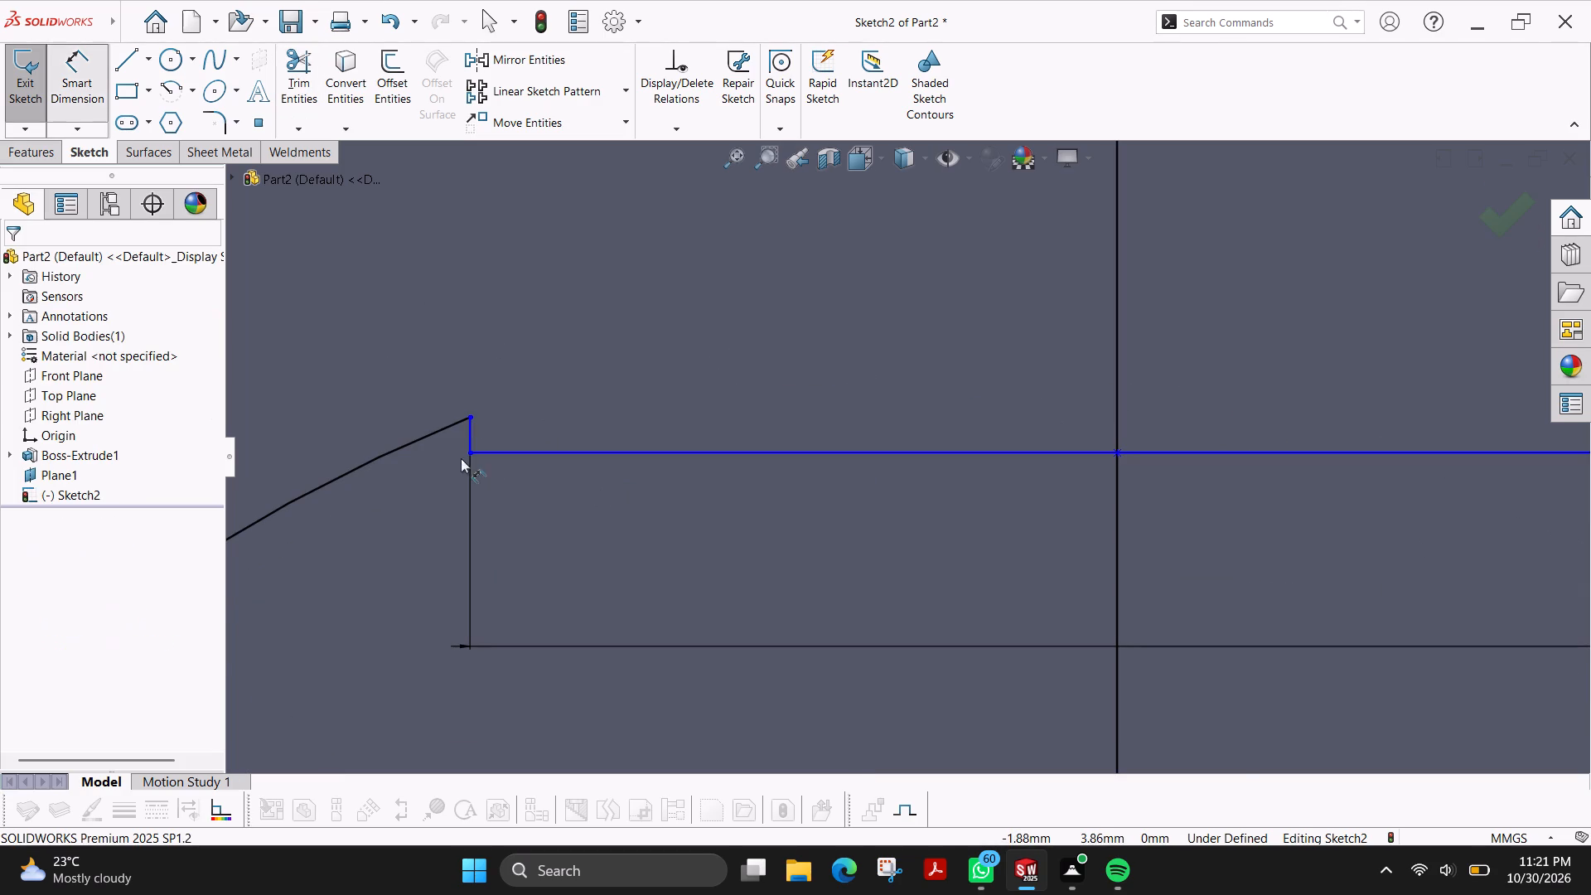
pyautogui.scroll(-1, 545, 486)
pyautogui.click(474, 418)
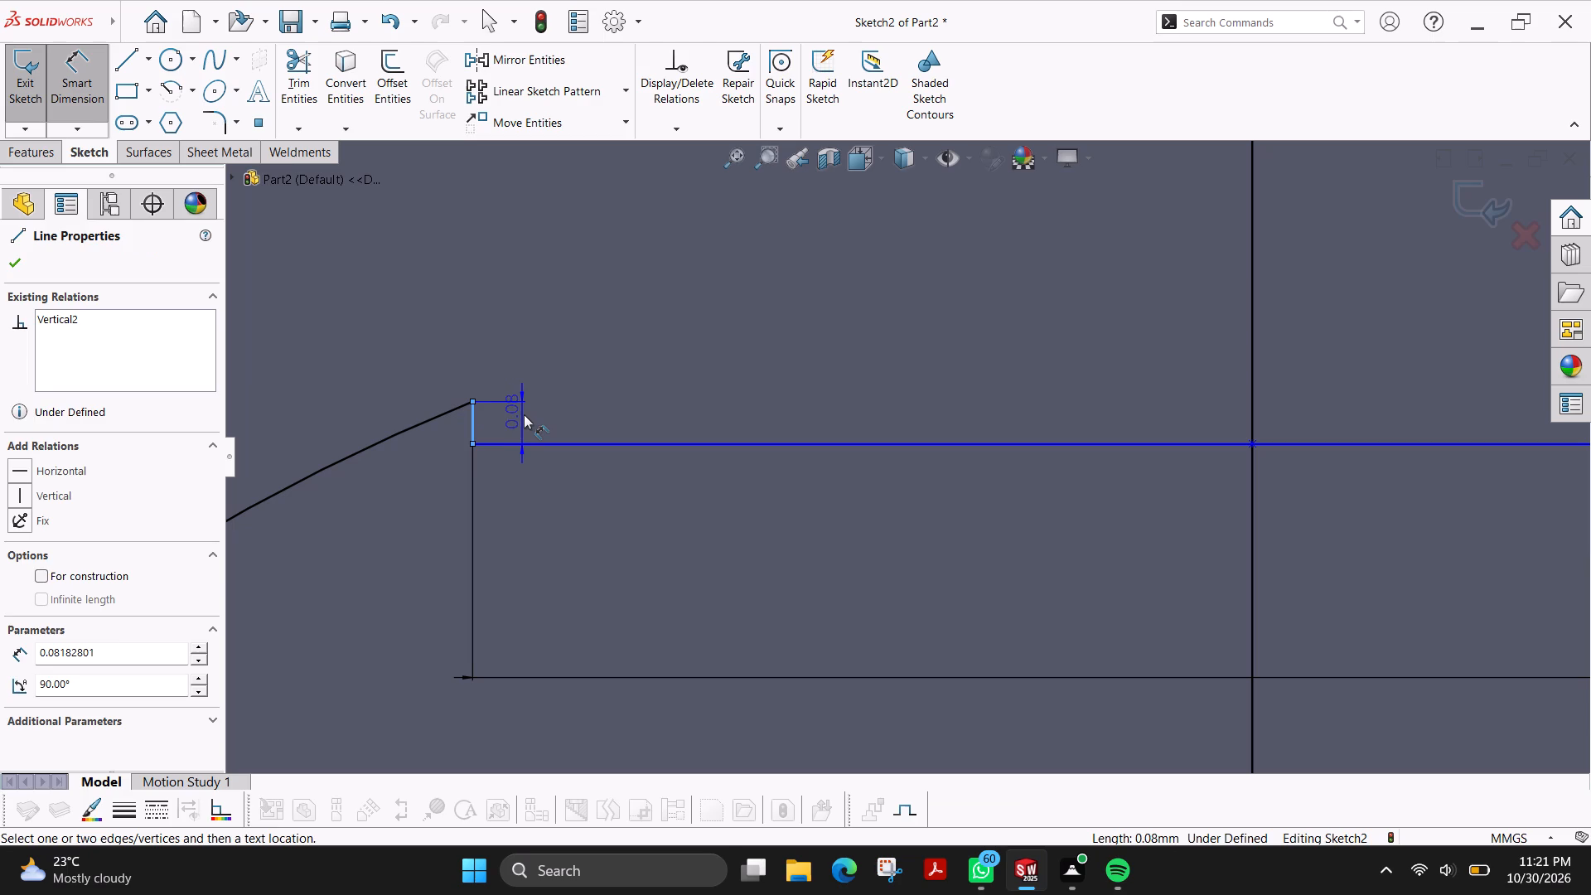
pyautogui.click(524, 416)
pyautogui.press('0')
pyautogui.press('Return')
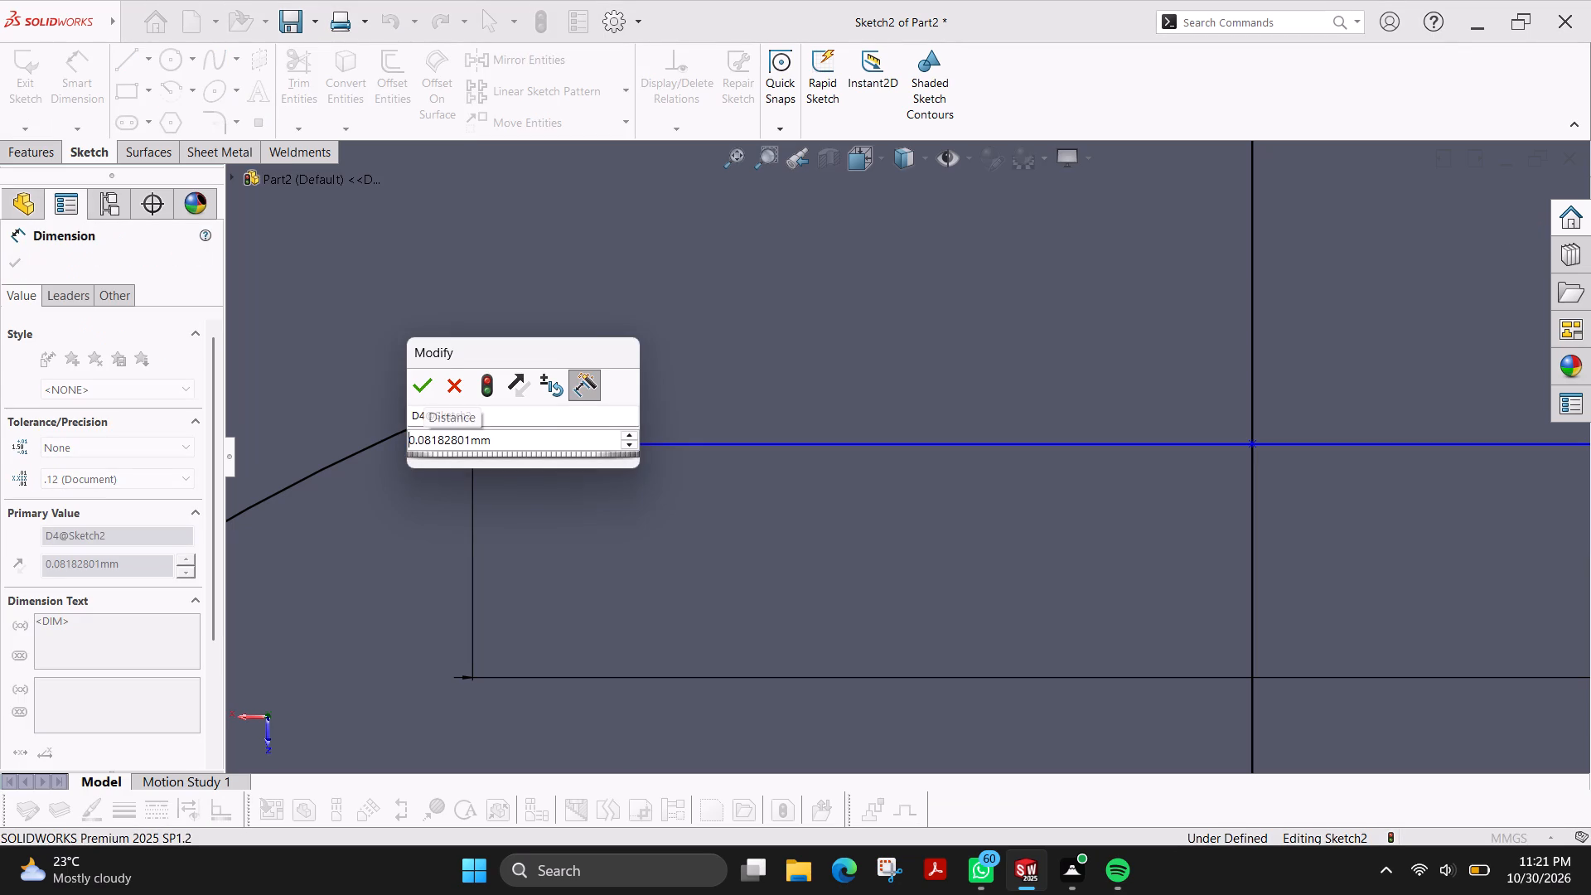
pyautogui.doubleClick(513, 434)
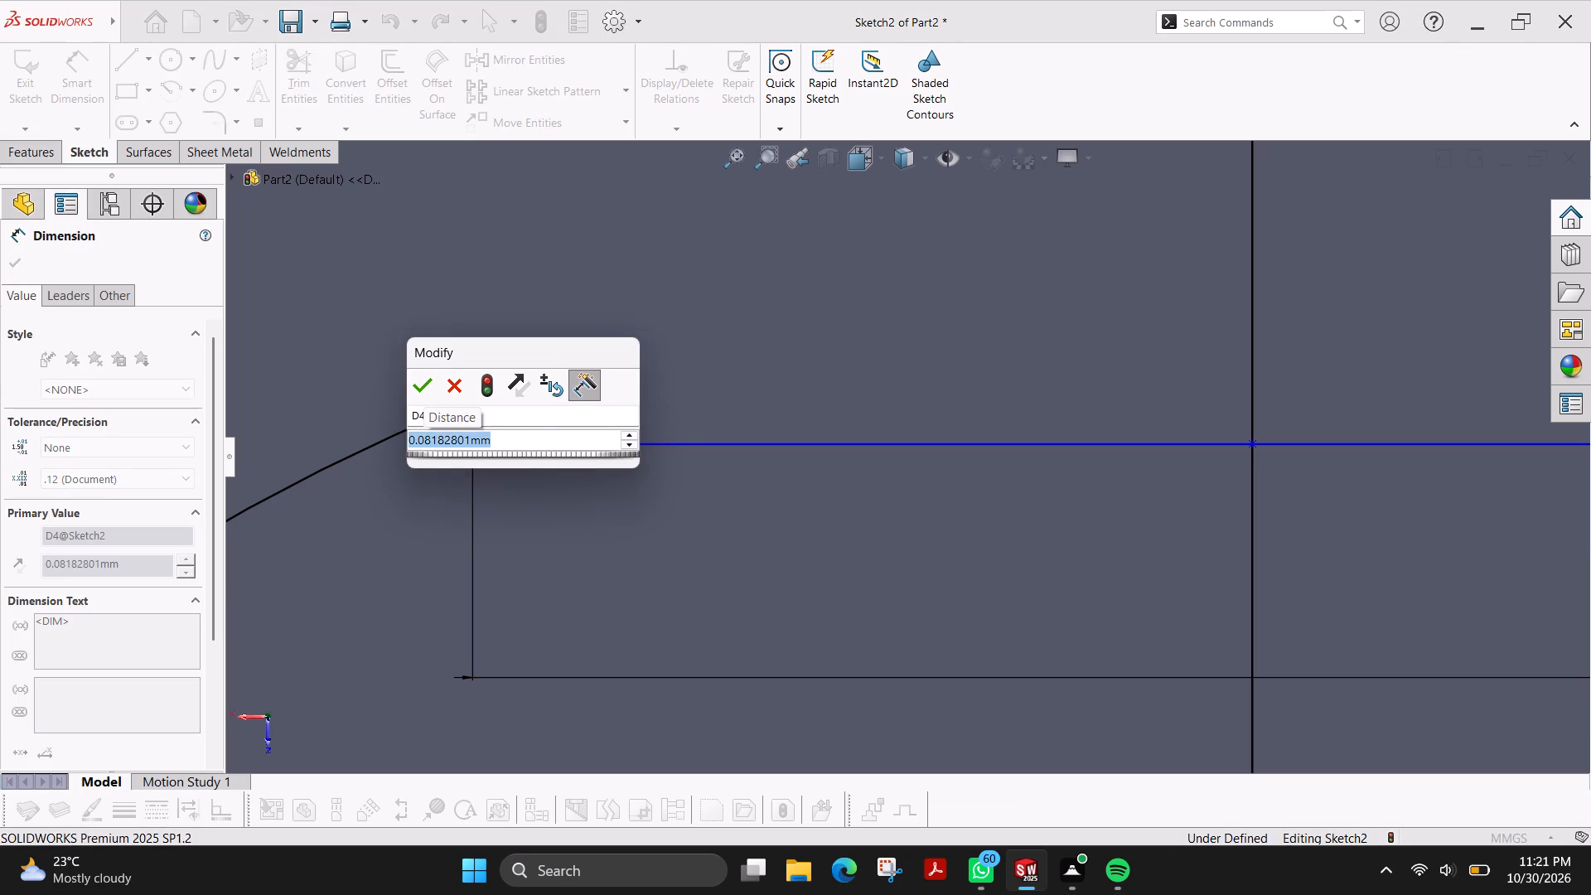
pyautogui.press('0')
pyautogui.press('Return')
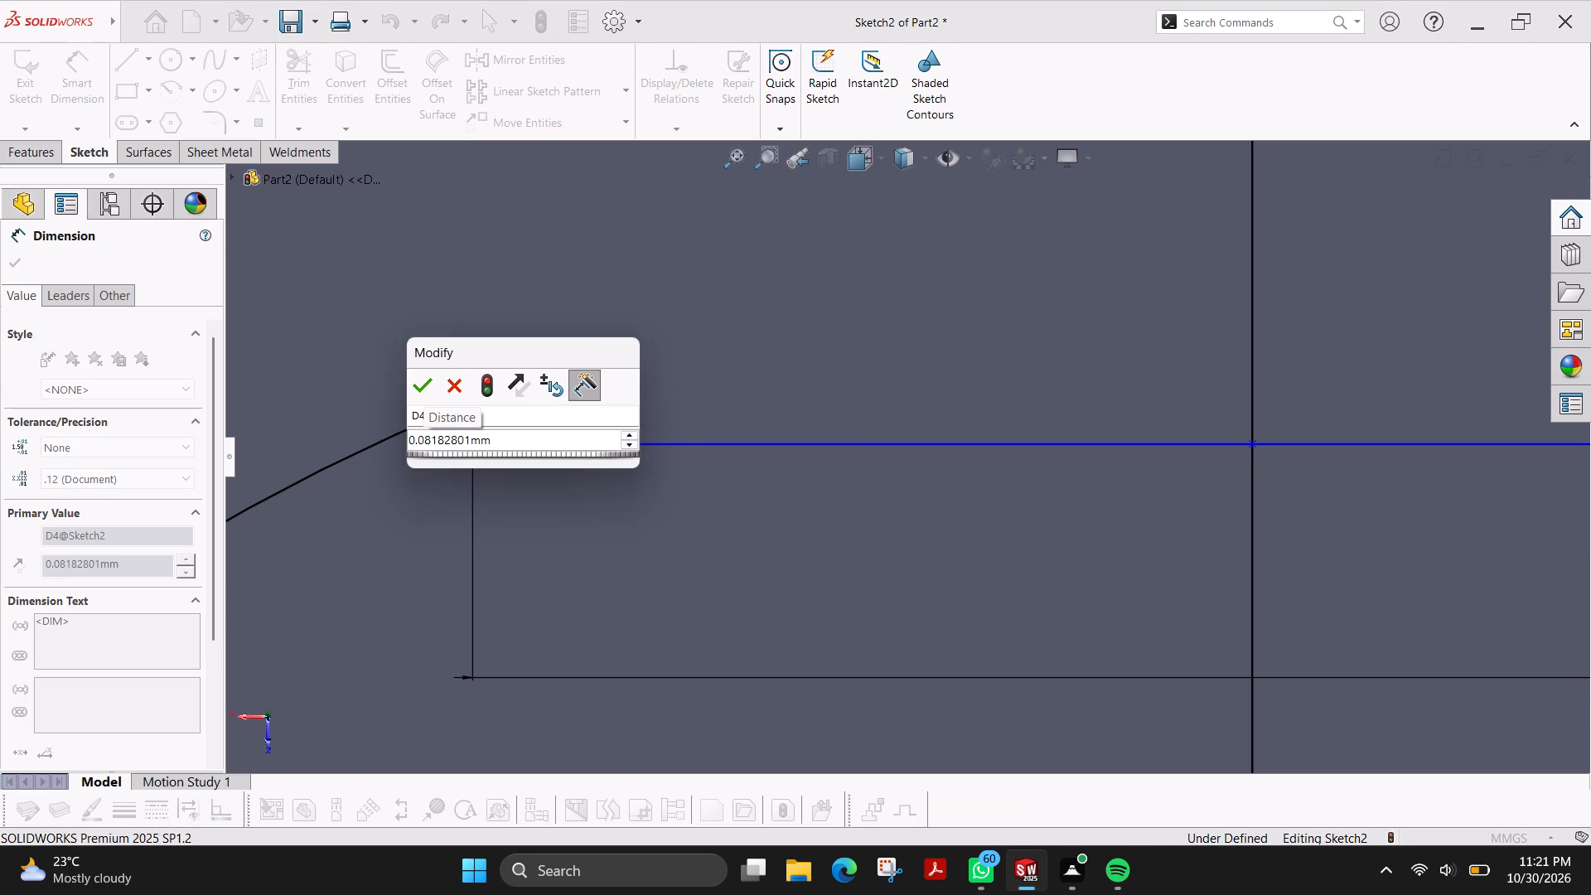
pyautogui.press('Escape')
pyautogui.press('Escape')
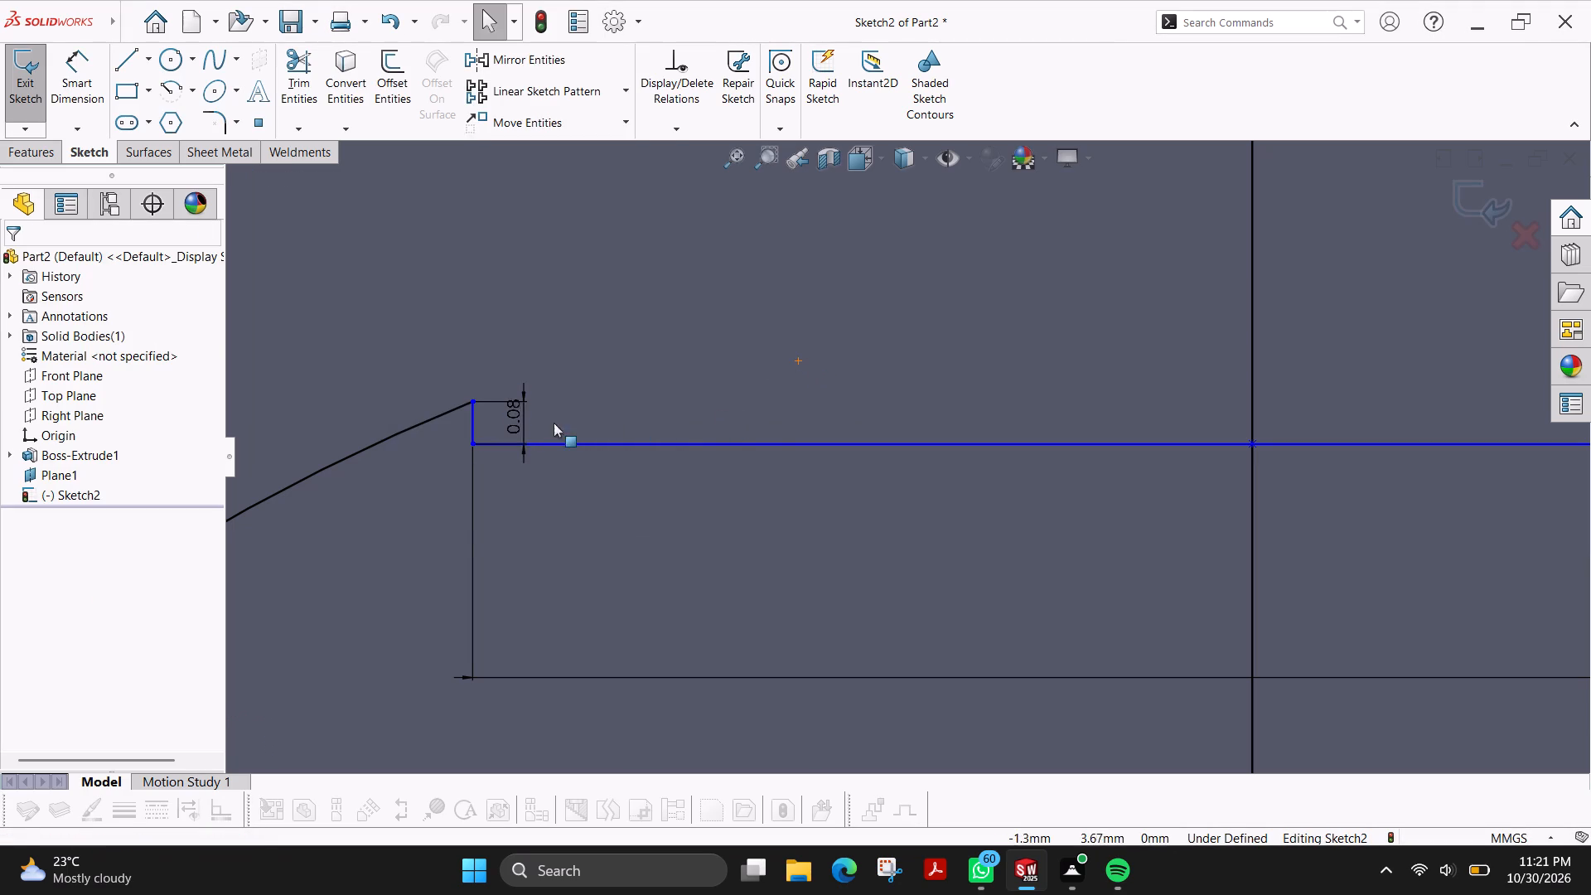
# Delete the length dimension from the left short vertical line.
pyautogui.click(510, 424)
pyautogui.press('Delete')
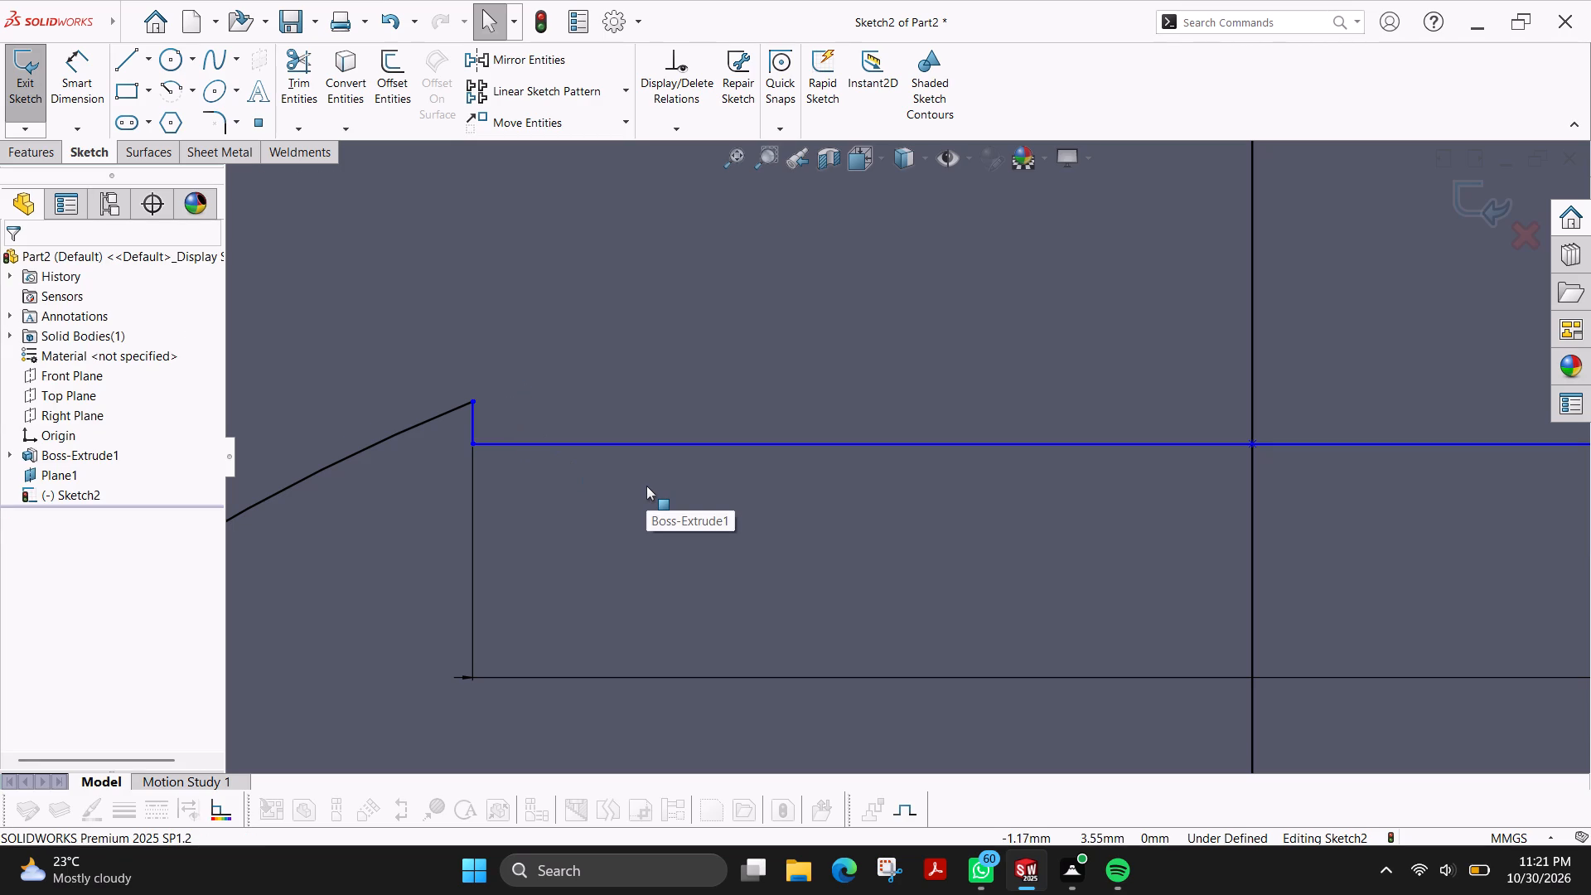
# Sketch a 3 mm horizontal line joining the upper ends of the two short vertical lines, where they meet the inner circle.
pyautogui.scroll(2, 908, 510)
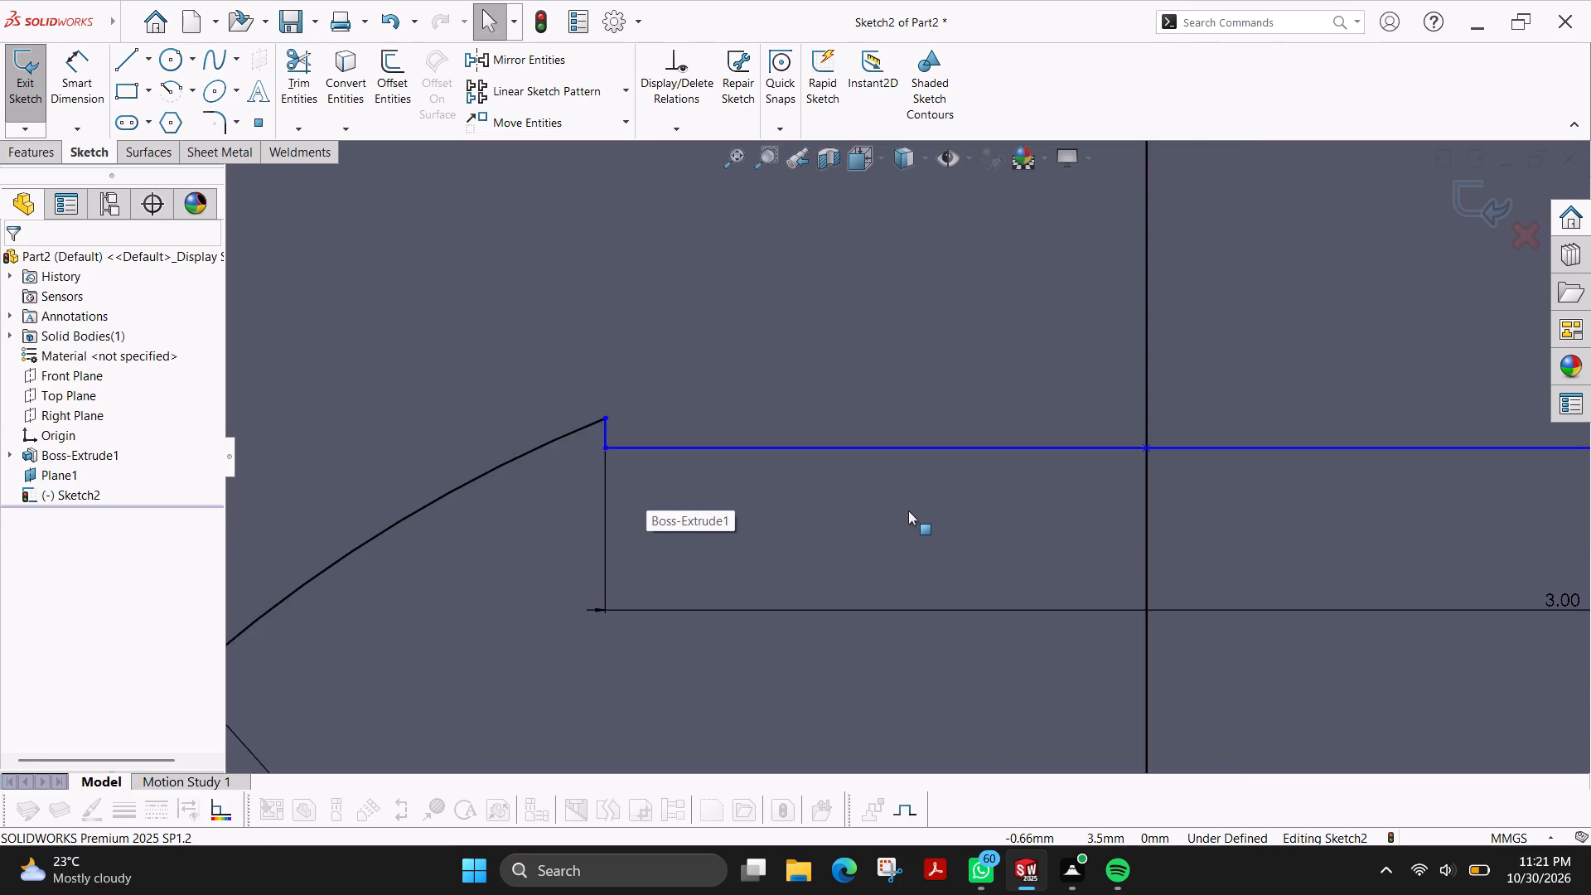
pyautogui.scroll(4, 910, 510)
pyautogui.scroll(-4, 1044, 438)
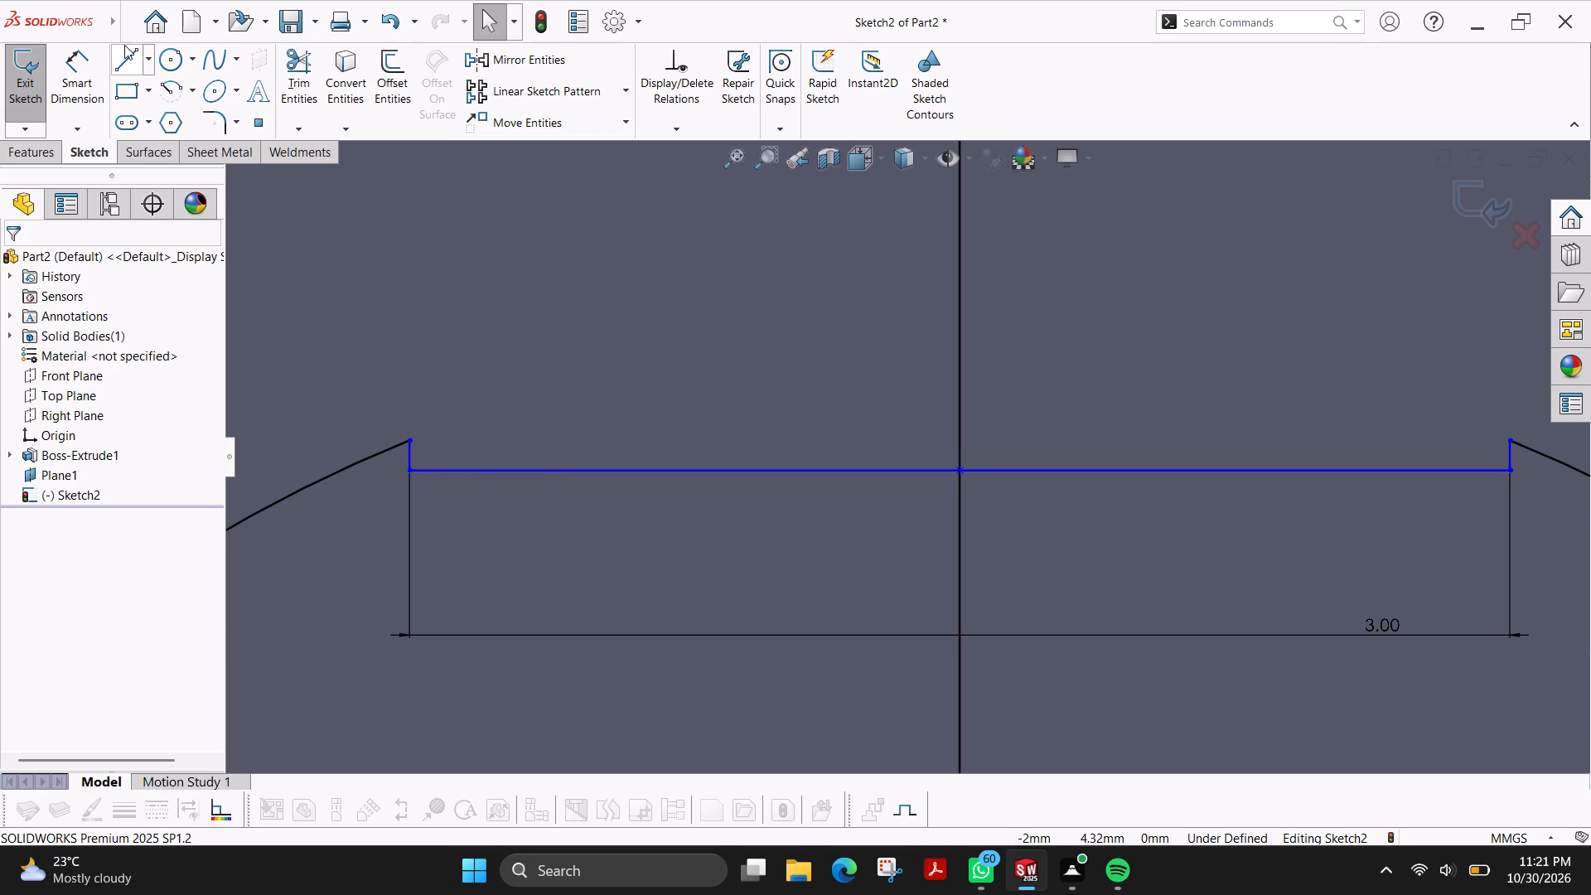
pyautogui.click(126, 71)
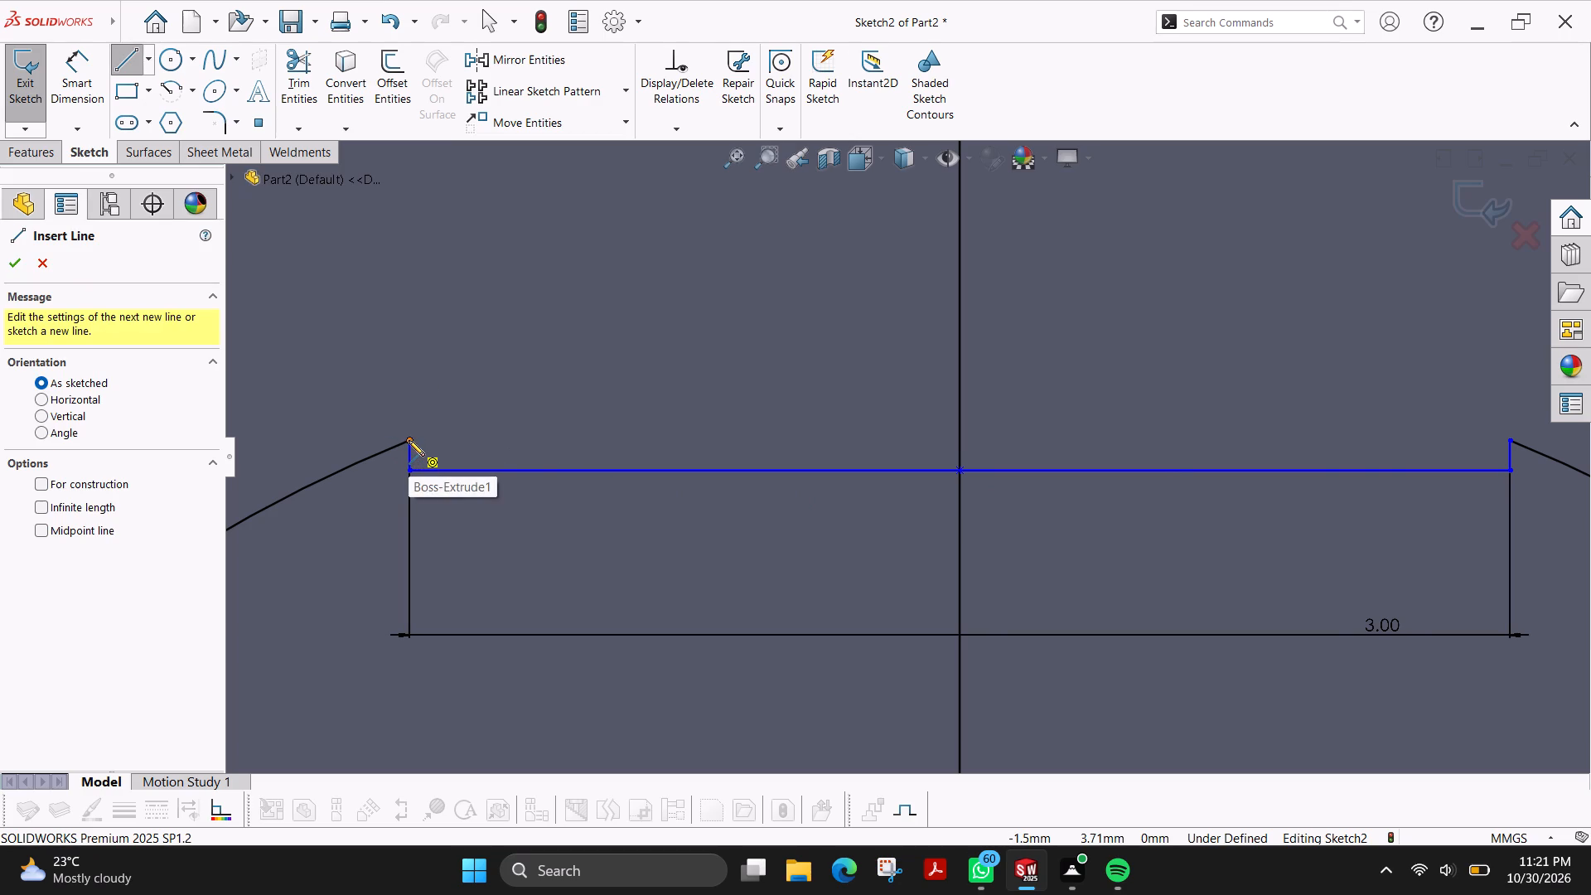
pyautogui.click(409, 440)
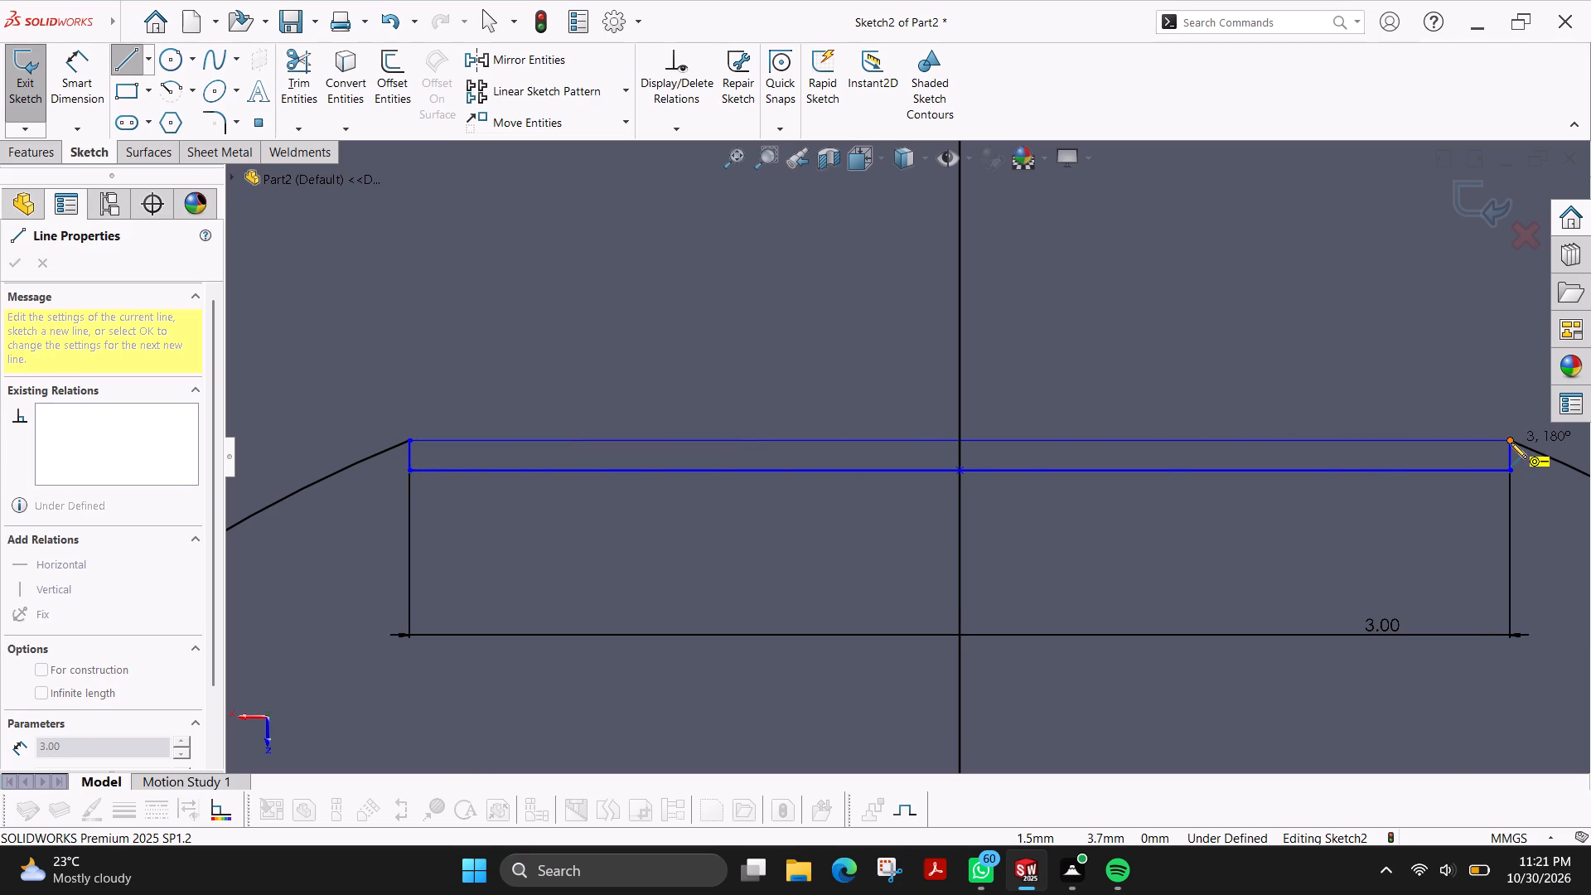
pyautogui.click(1511, 443)
pyautogui.press('Escape')
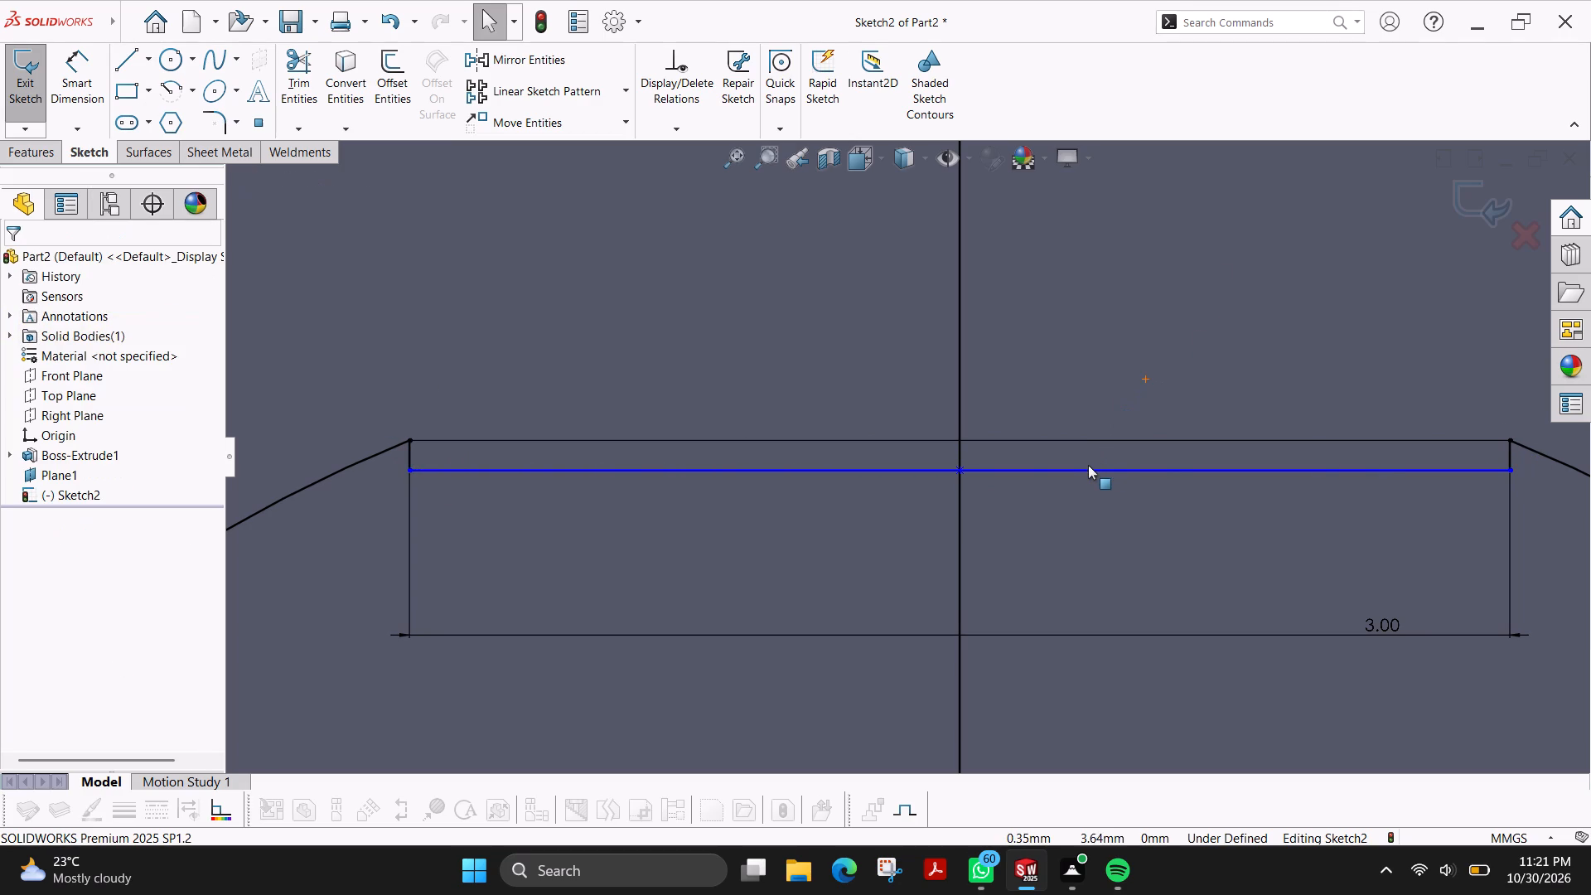
# Delete the lower horizontal line between the bottom ends of the two short vertical lines.
pyautogui.click(1085, 472)
pyautogui.press('Delete')
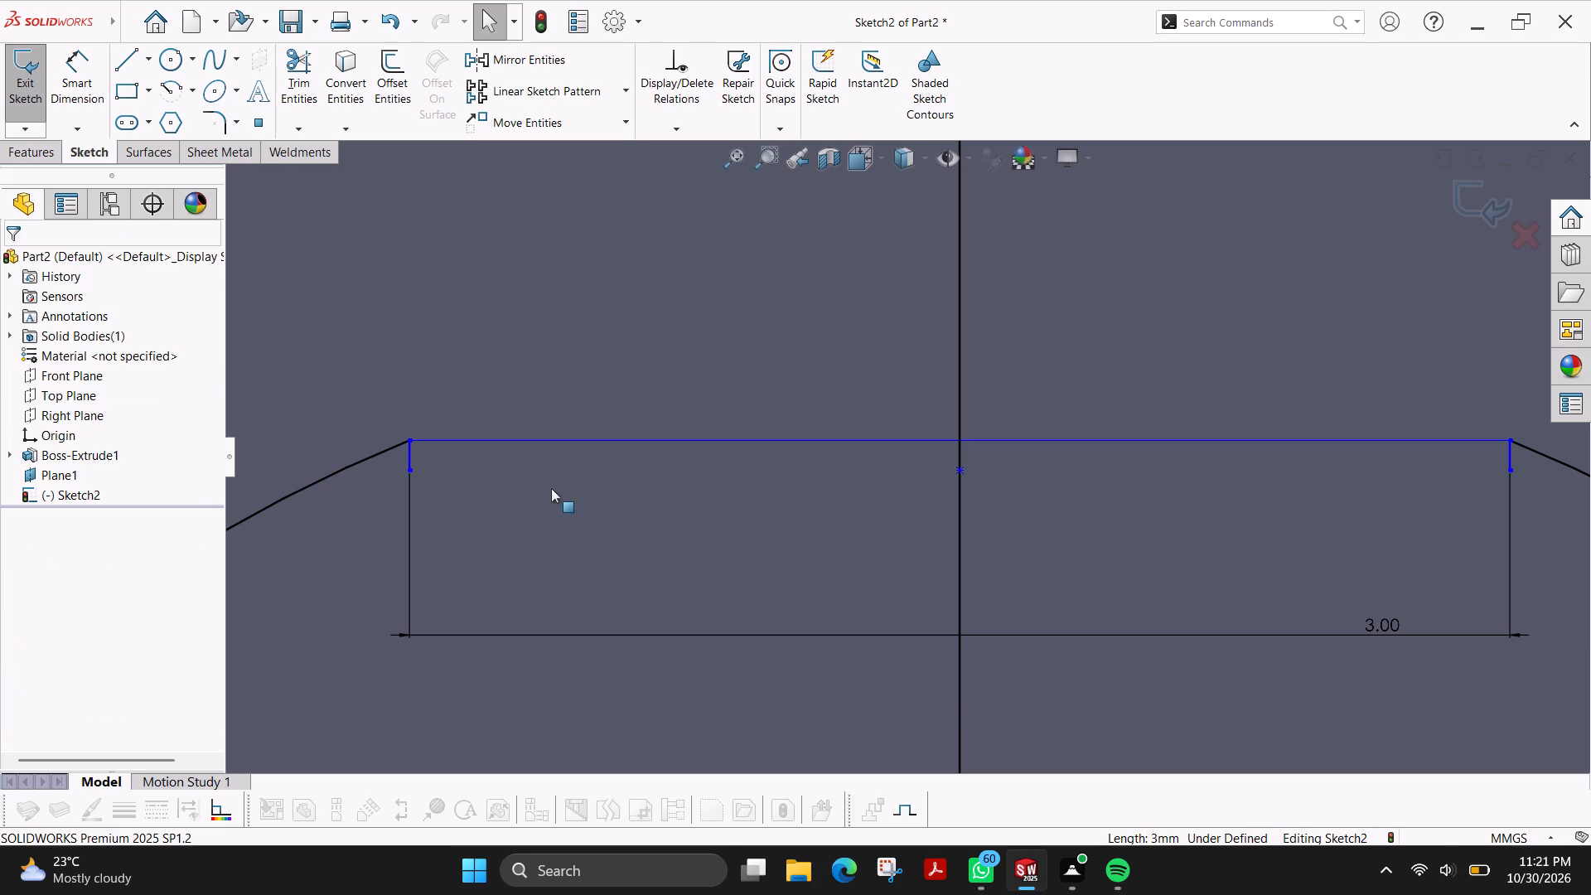
# Select the leftover short vertical line below the left end of the new 3 mm line.
pyautogui.click(411, 456)
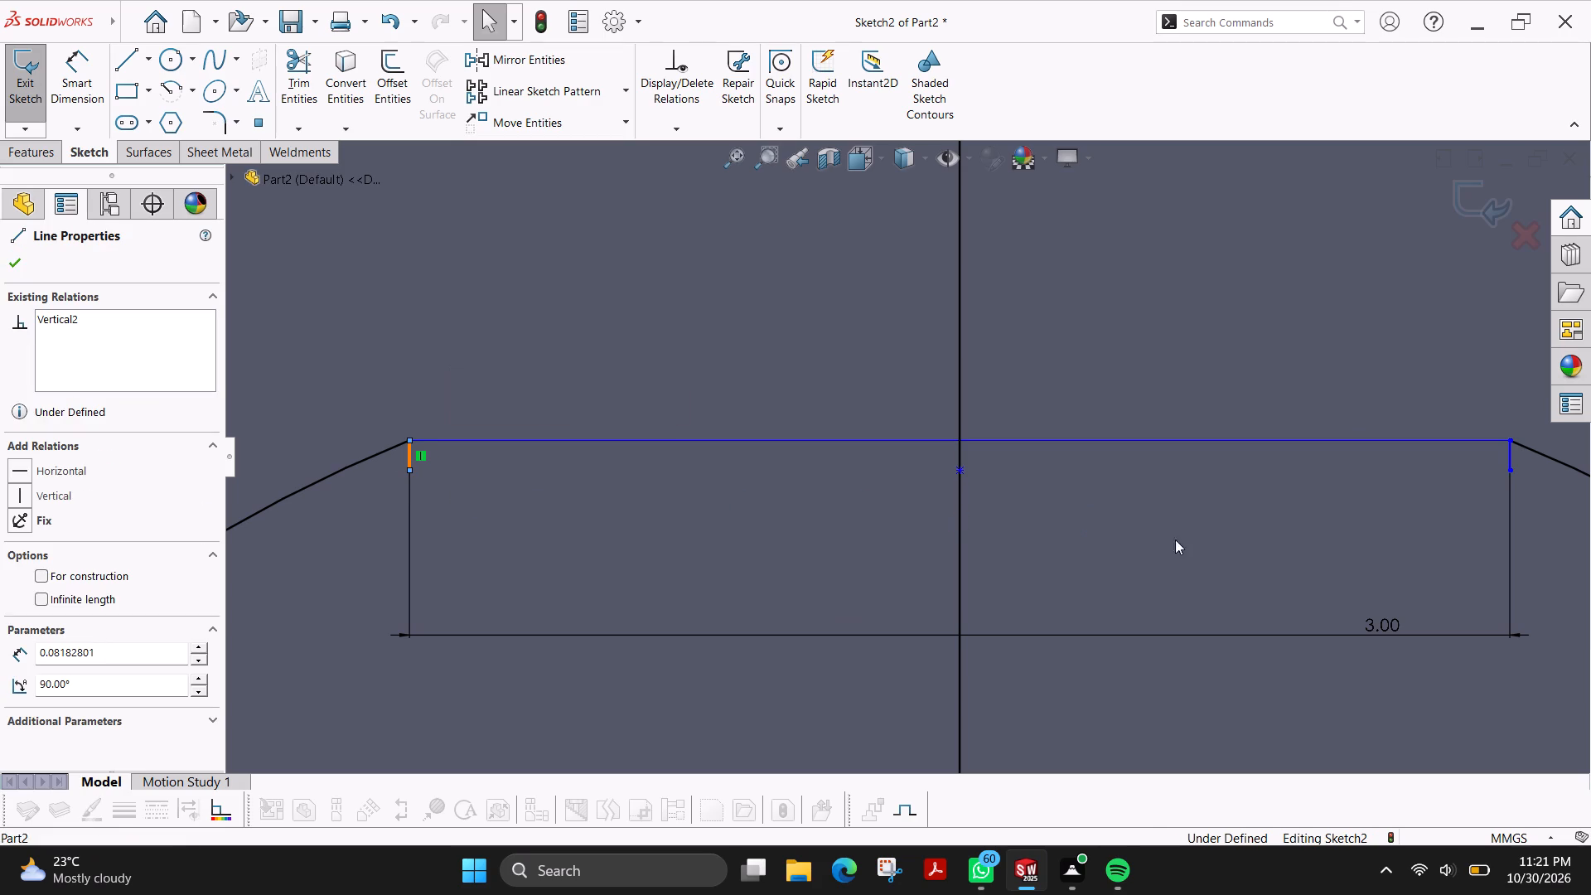
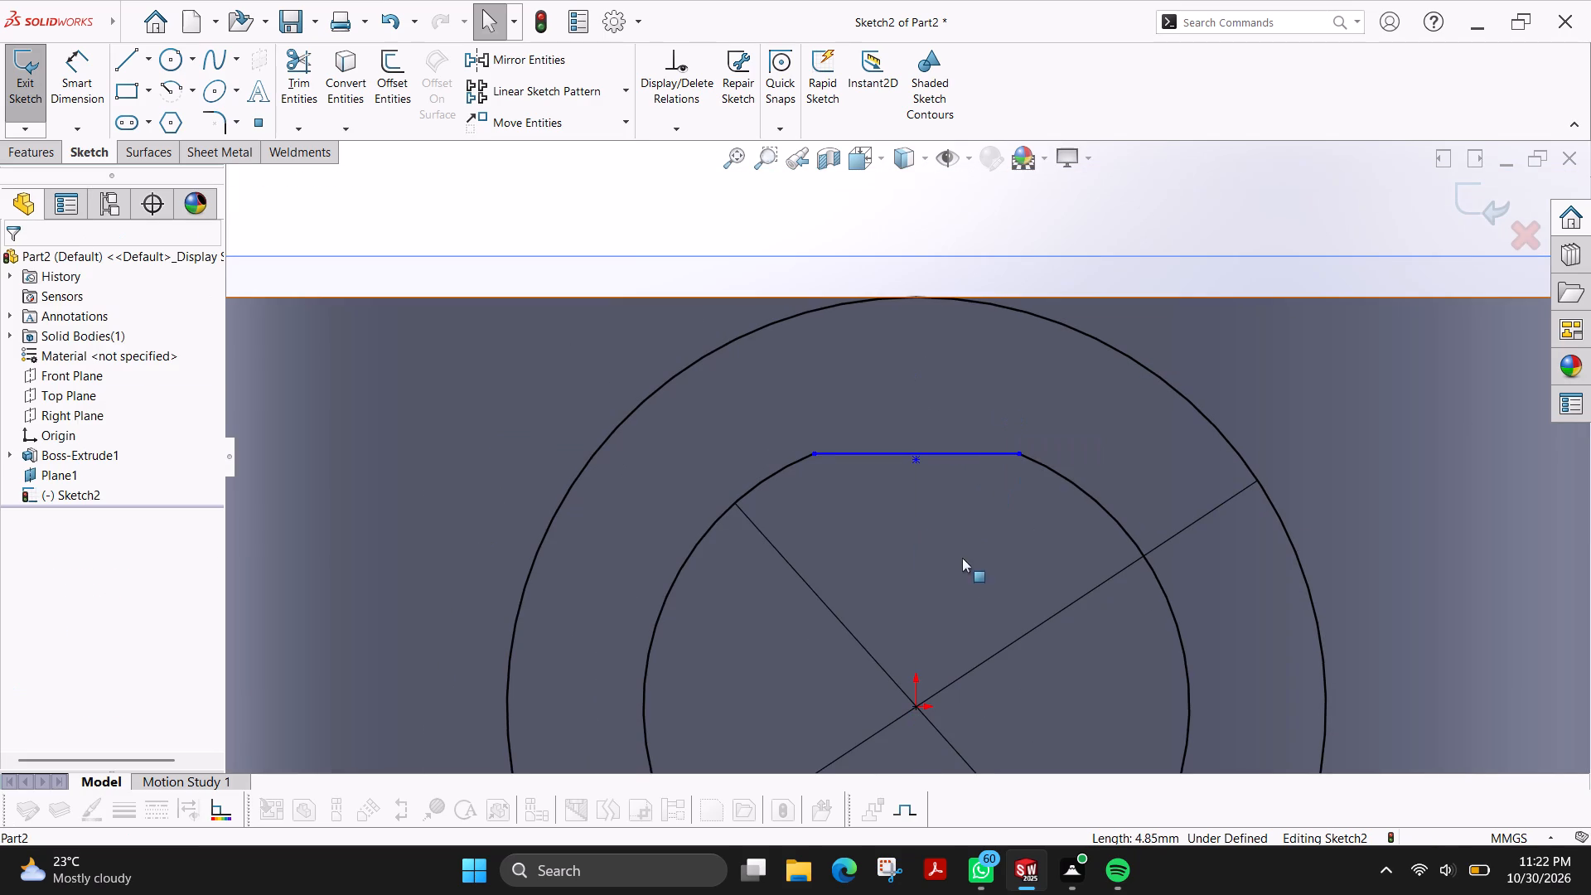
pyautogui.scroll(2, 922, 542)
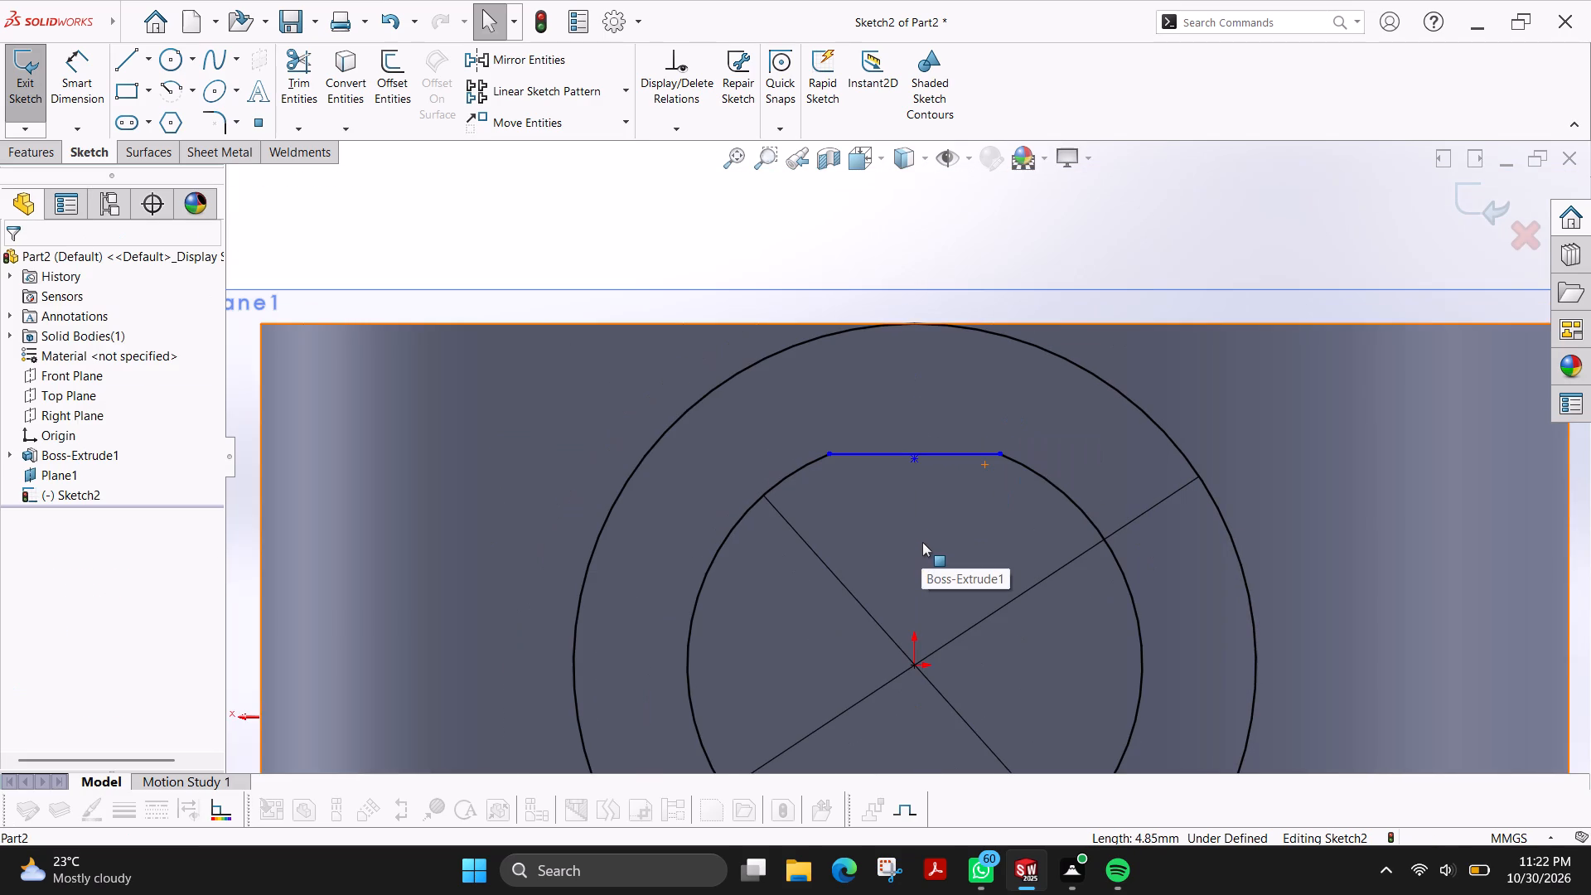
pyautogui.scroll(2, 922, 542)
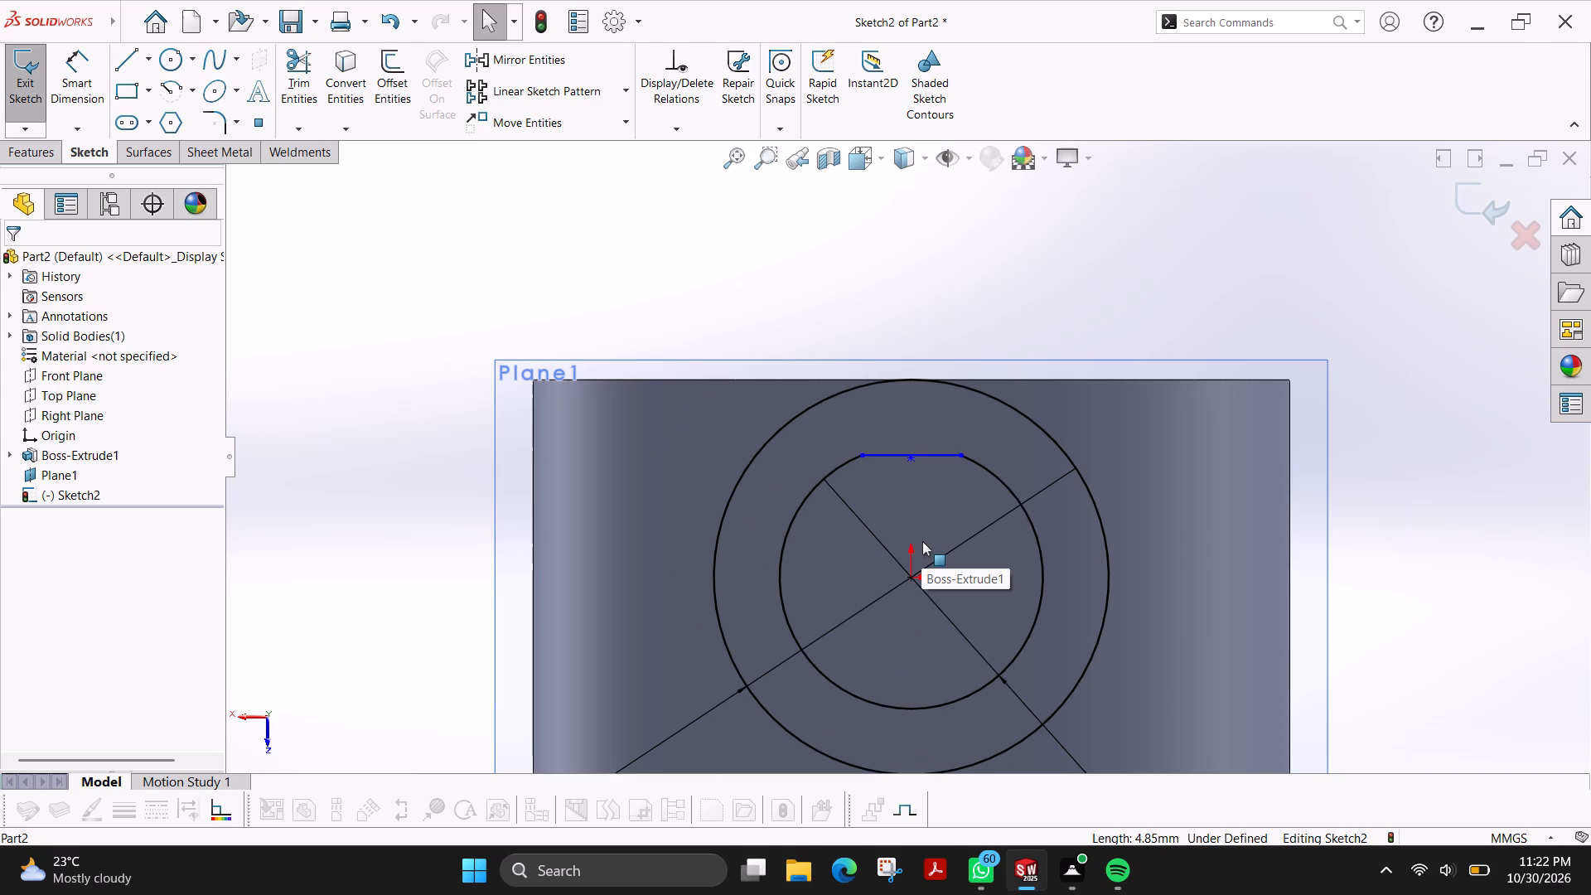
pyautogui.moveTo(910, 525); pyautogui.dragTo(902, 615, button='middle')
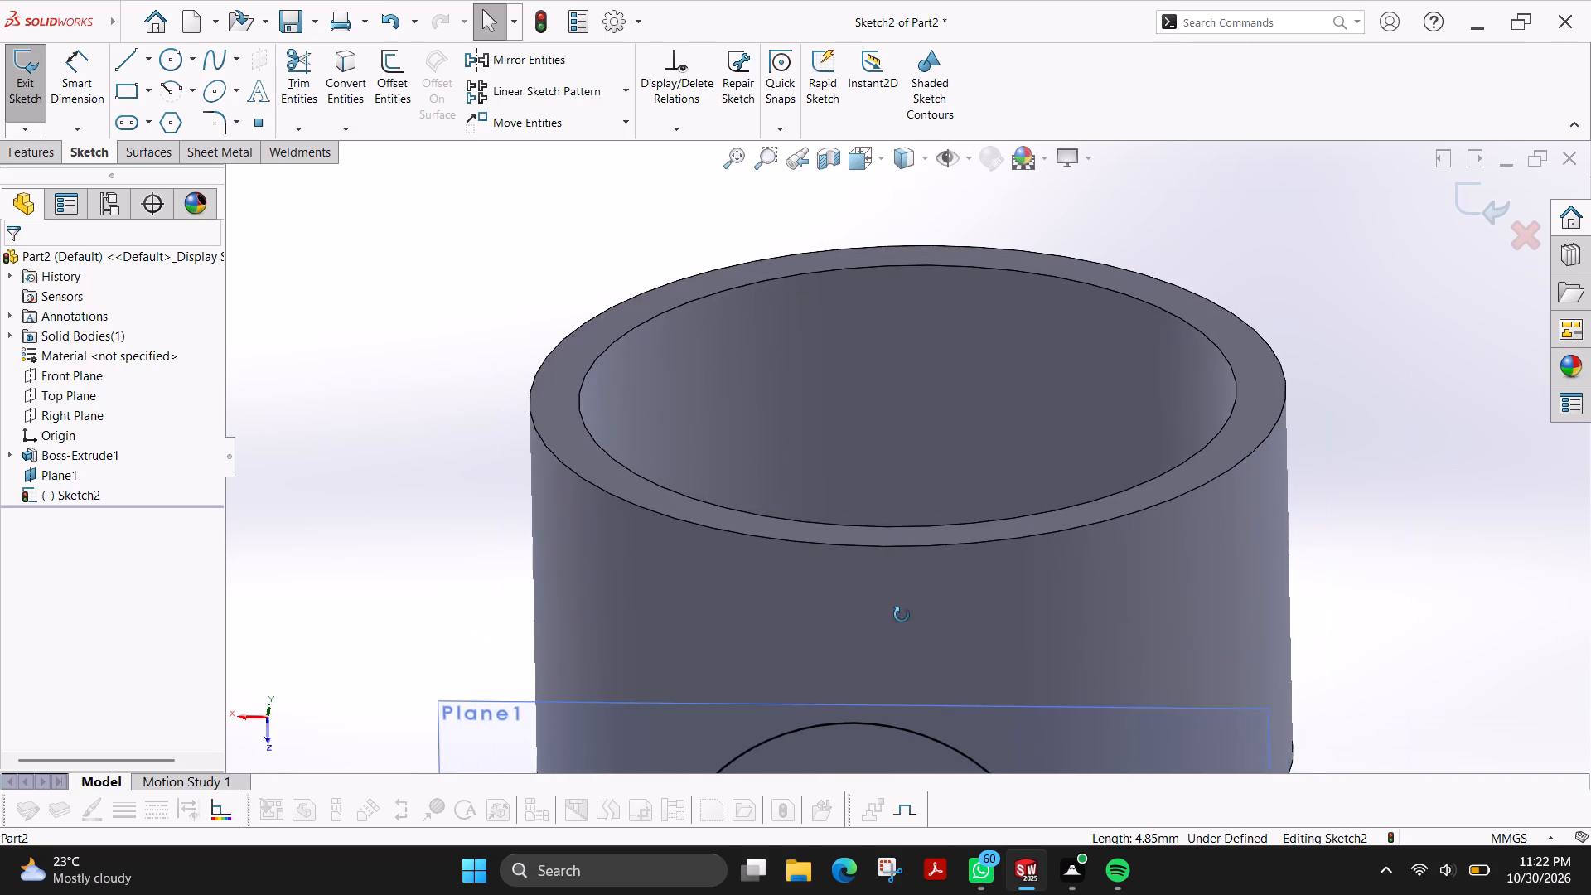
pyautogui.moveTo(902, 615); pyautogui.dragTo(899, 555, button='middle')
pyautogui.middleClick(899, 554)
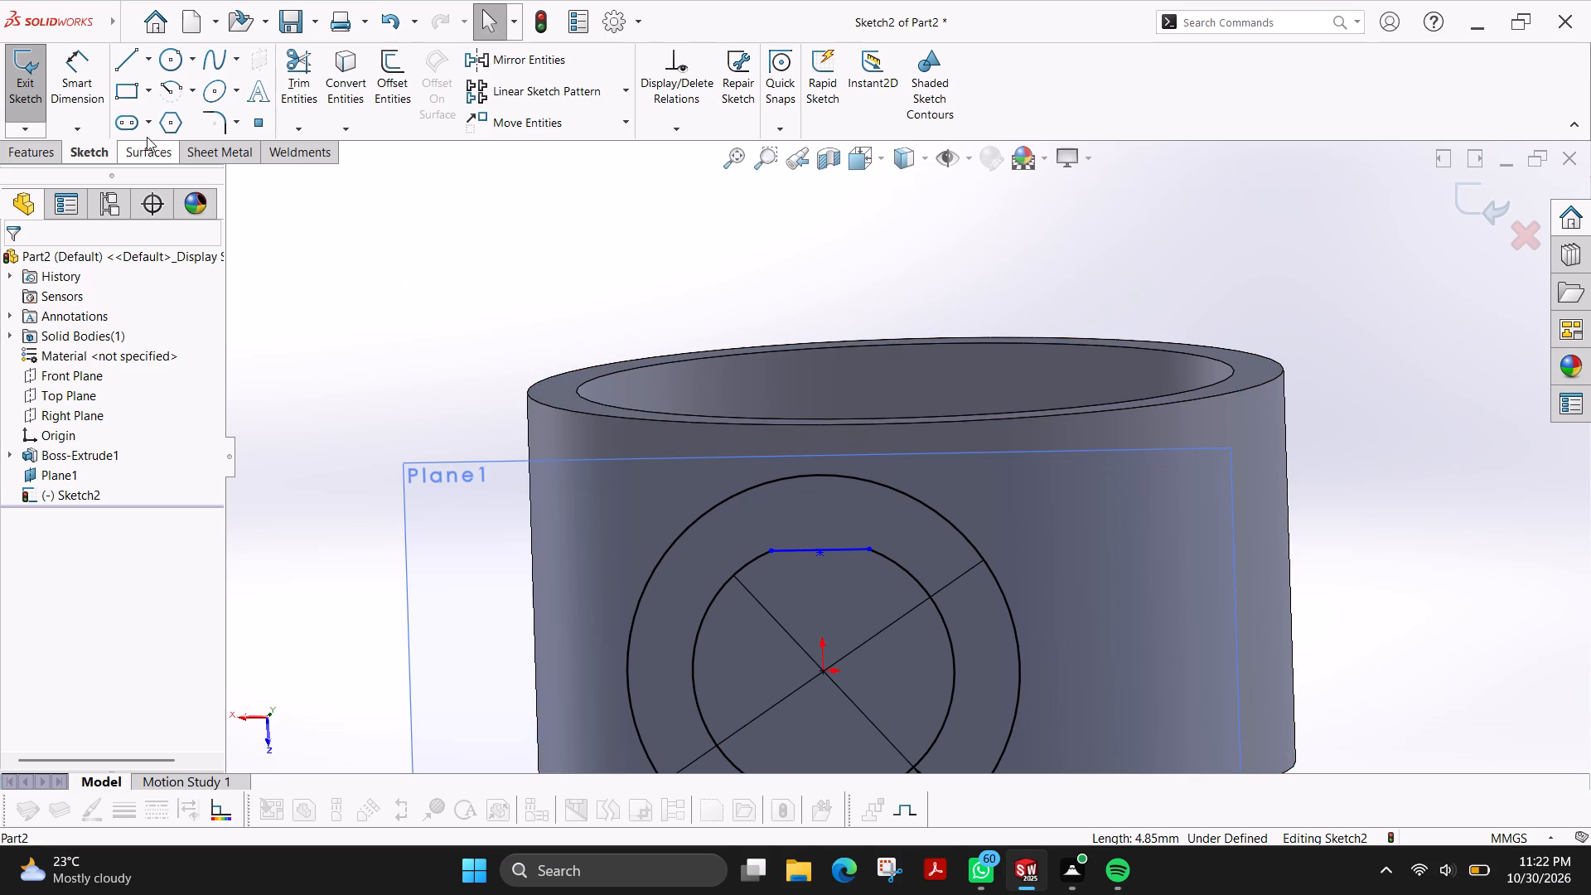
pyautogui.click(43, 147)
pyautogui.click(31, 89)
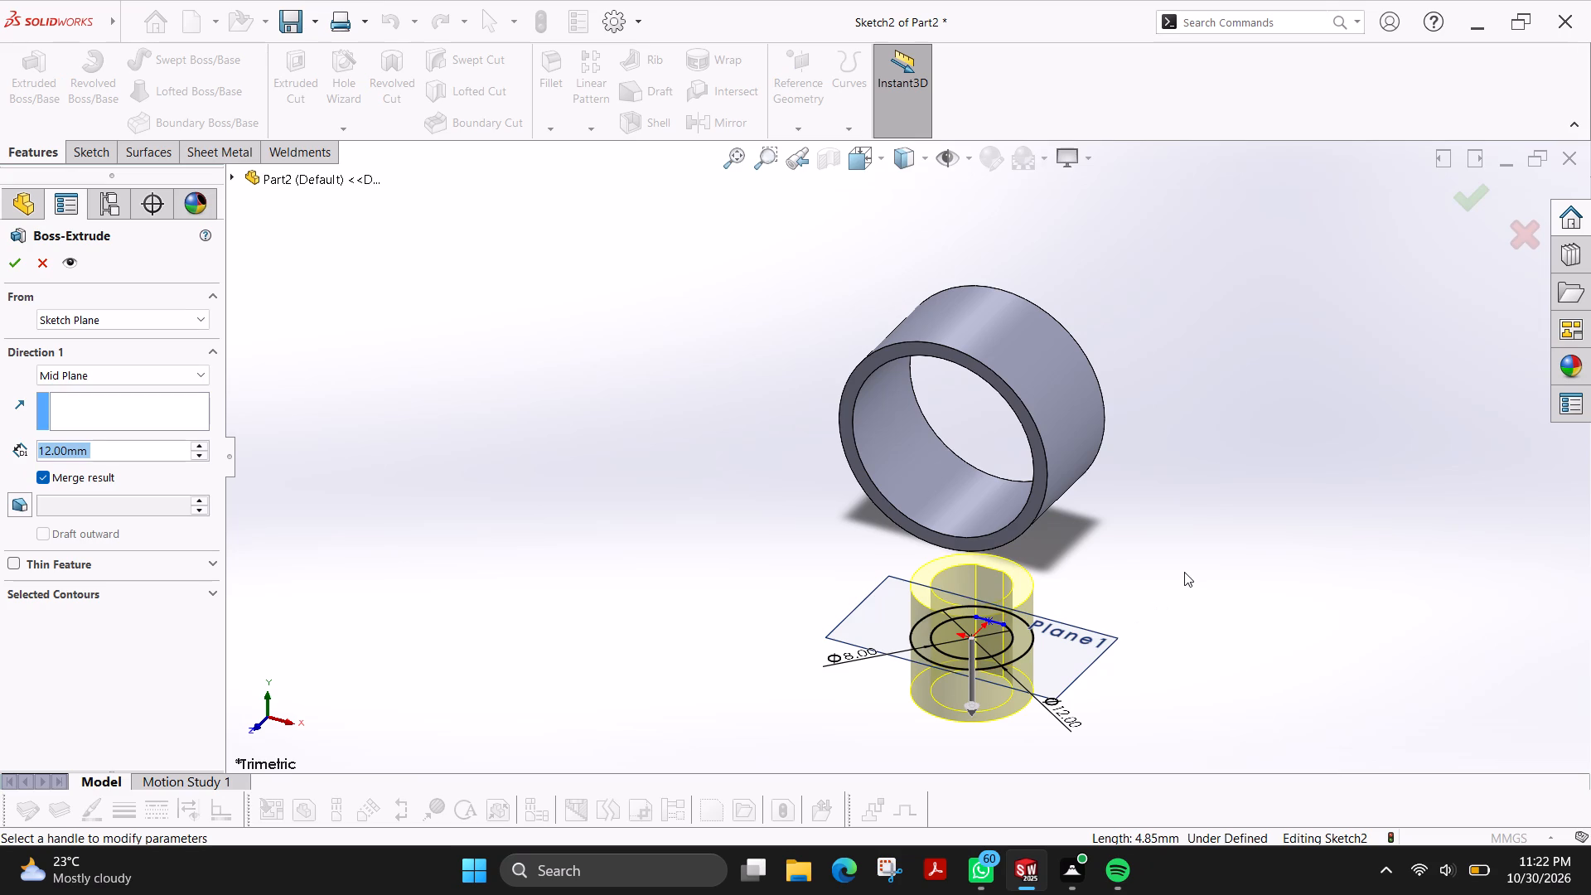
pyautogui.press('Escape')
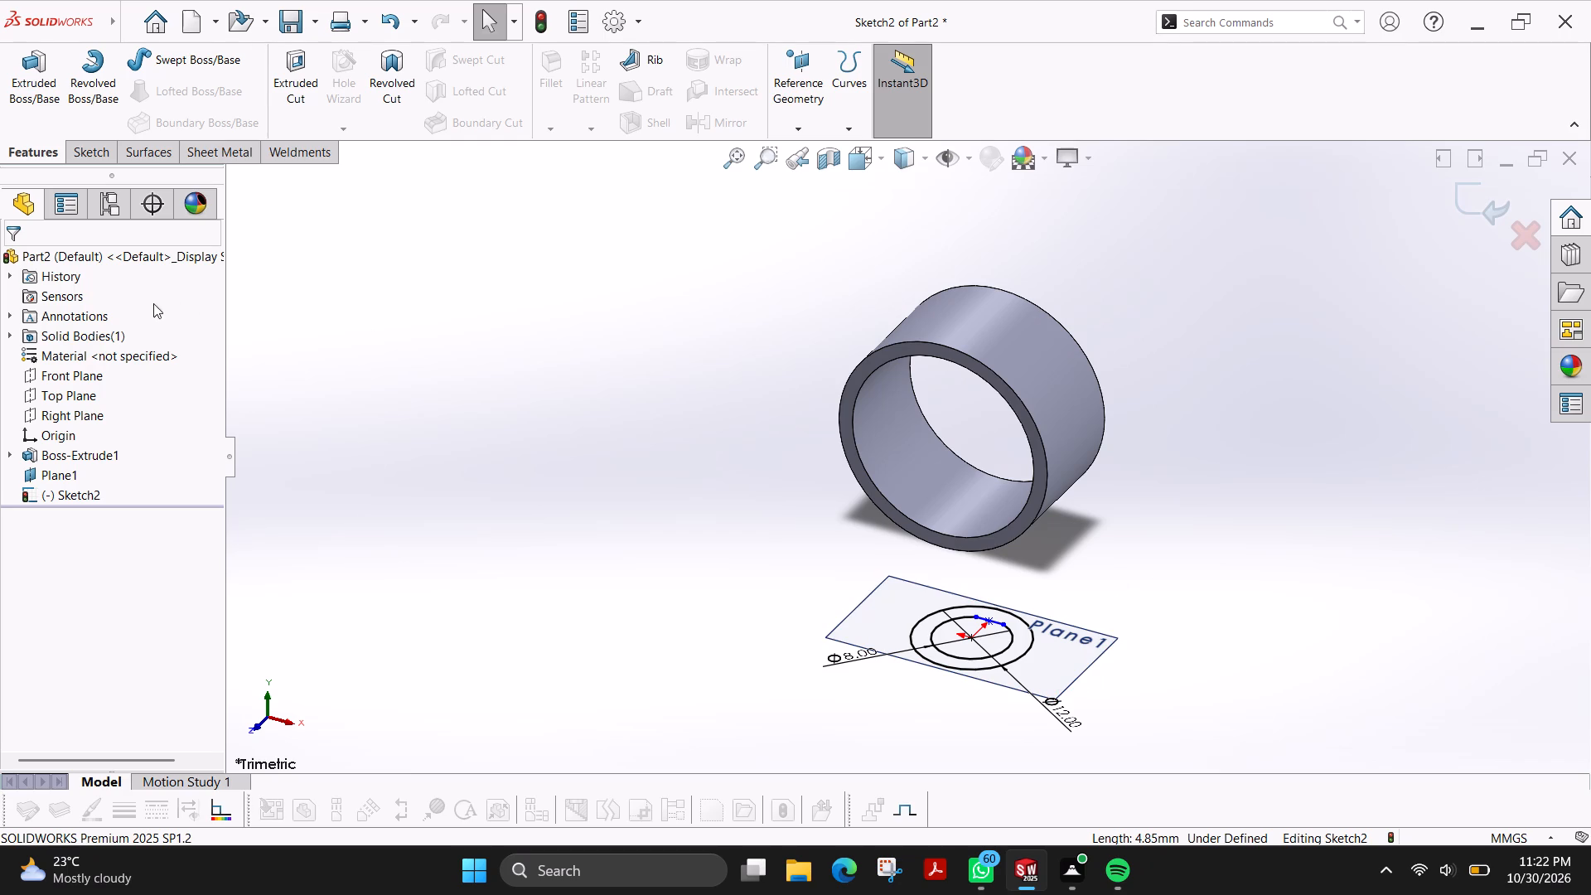
# Reopen the profile sketch on Plane1 and draw a horizontal line about 8.4 mm long from the origin past the outer circle.
pyautogui.click(81, 164)
pyautogui.click(87, 151)
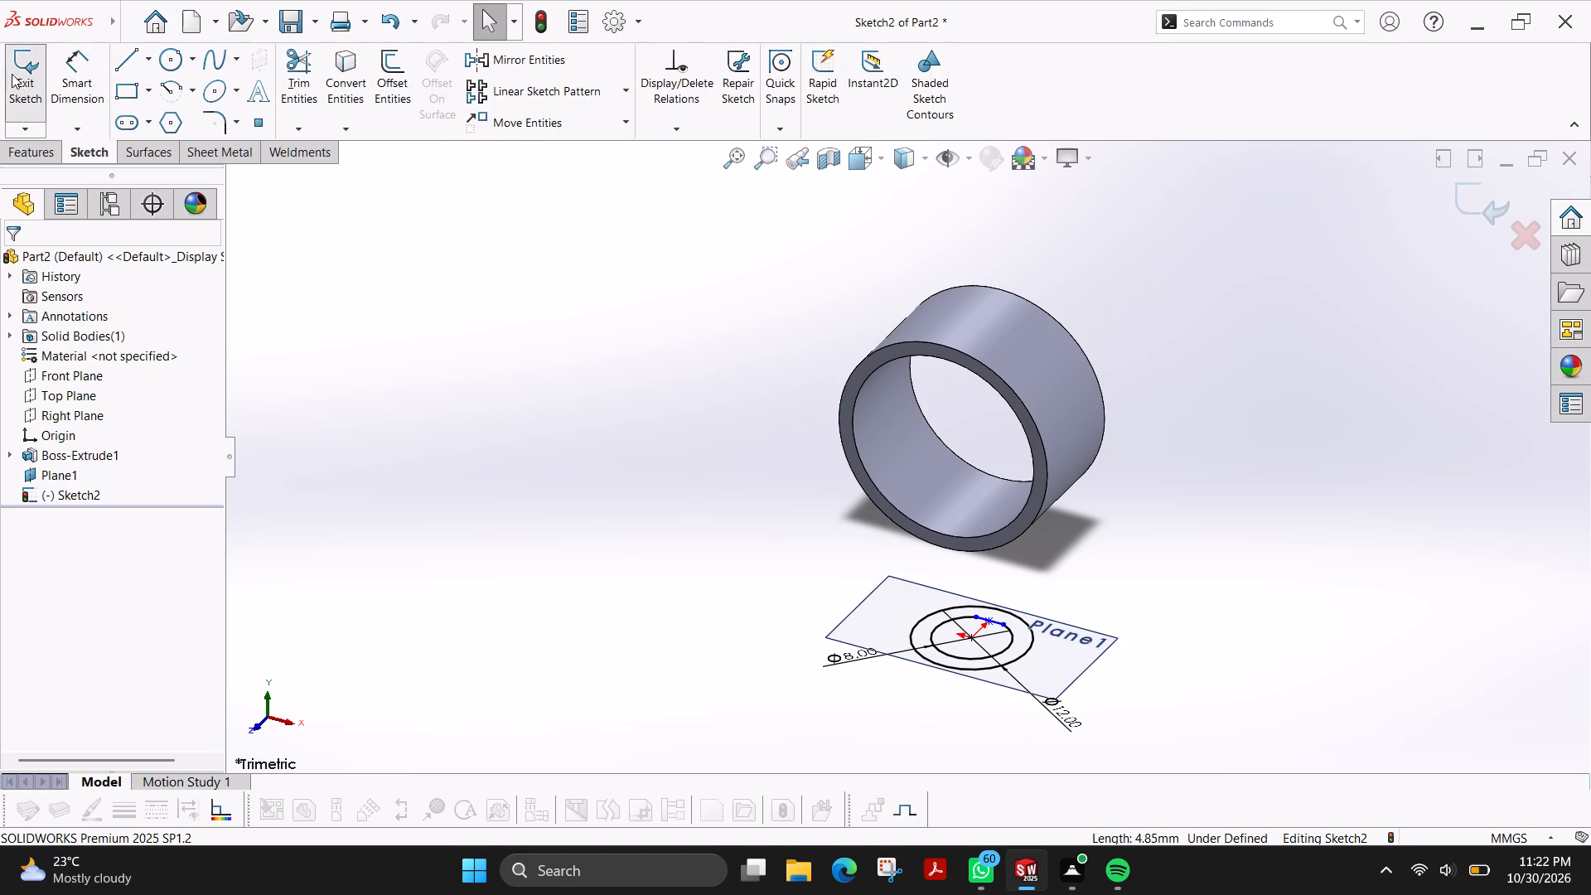
pyautogui.click(12, 74)
pyautogui.click(26, 82)
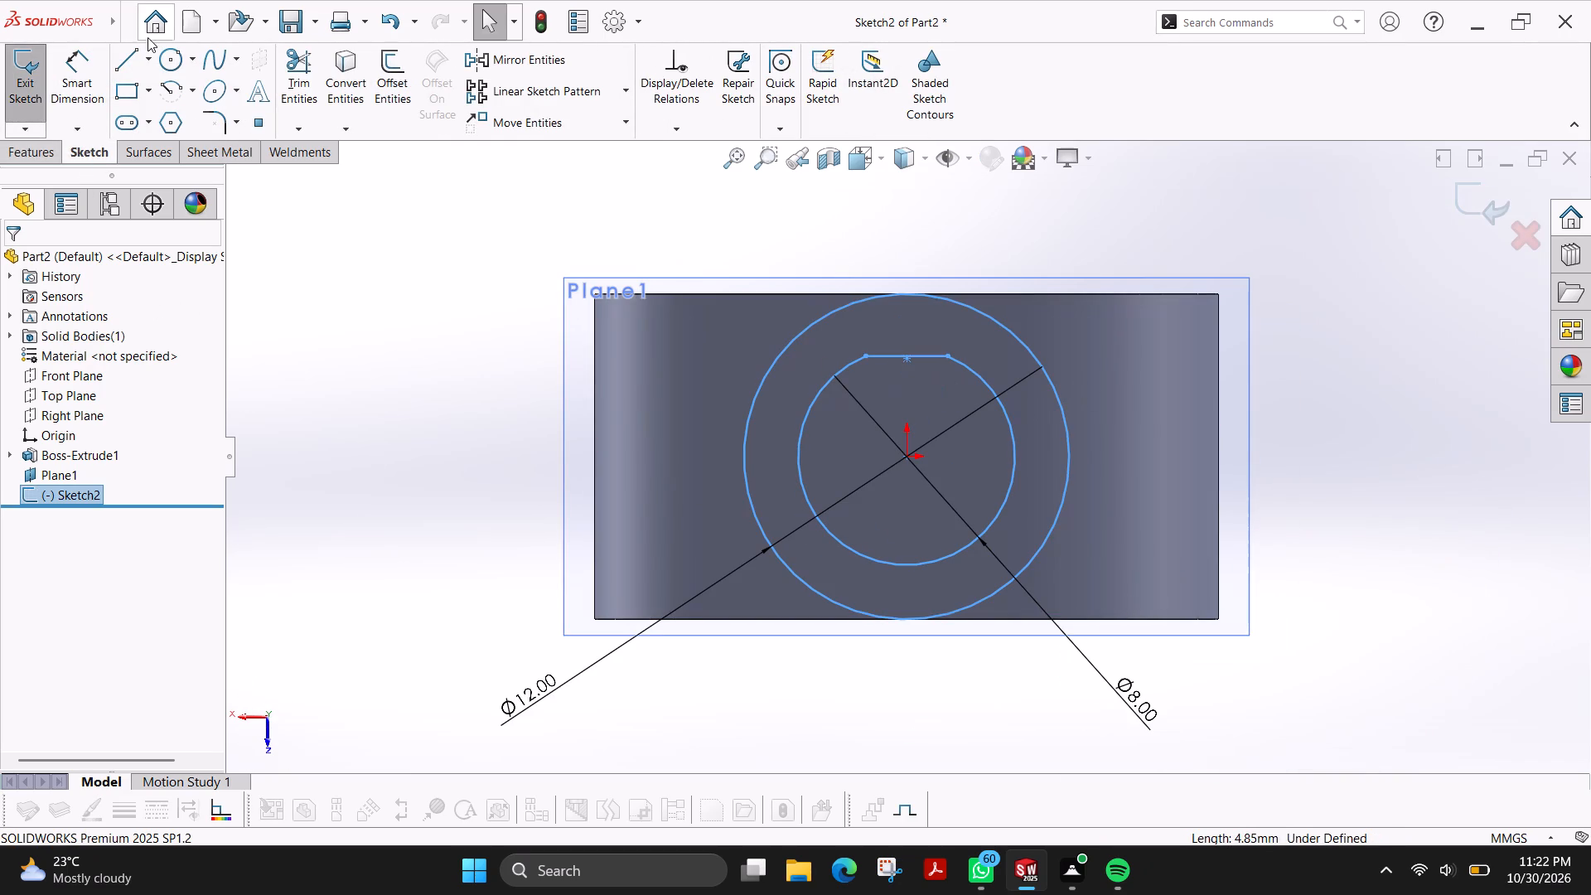
pyautogui.click(117, 65)
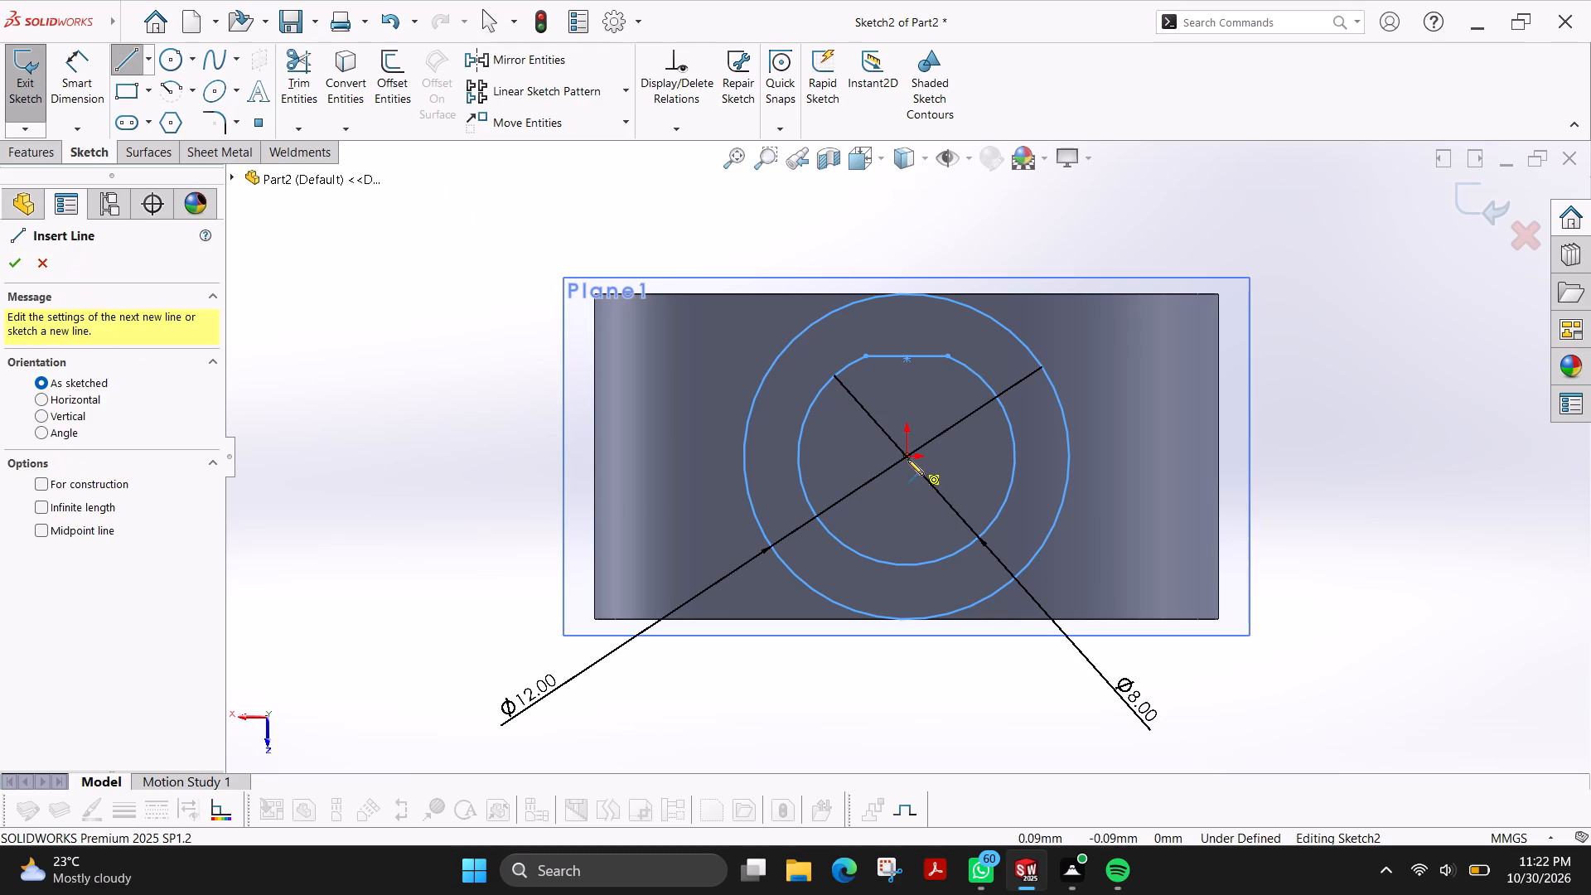
pyautogui.click(906, 456)
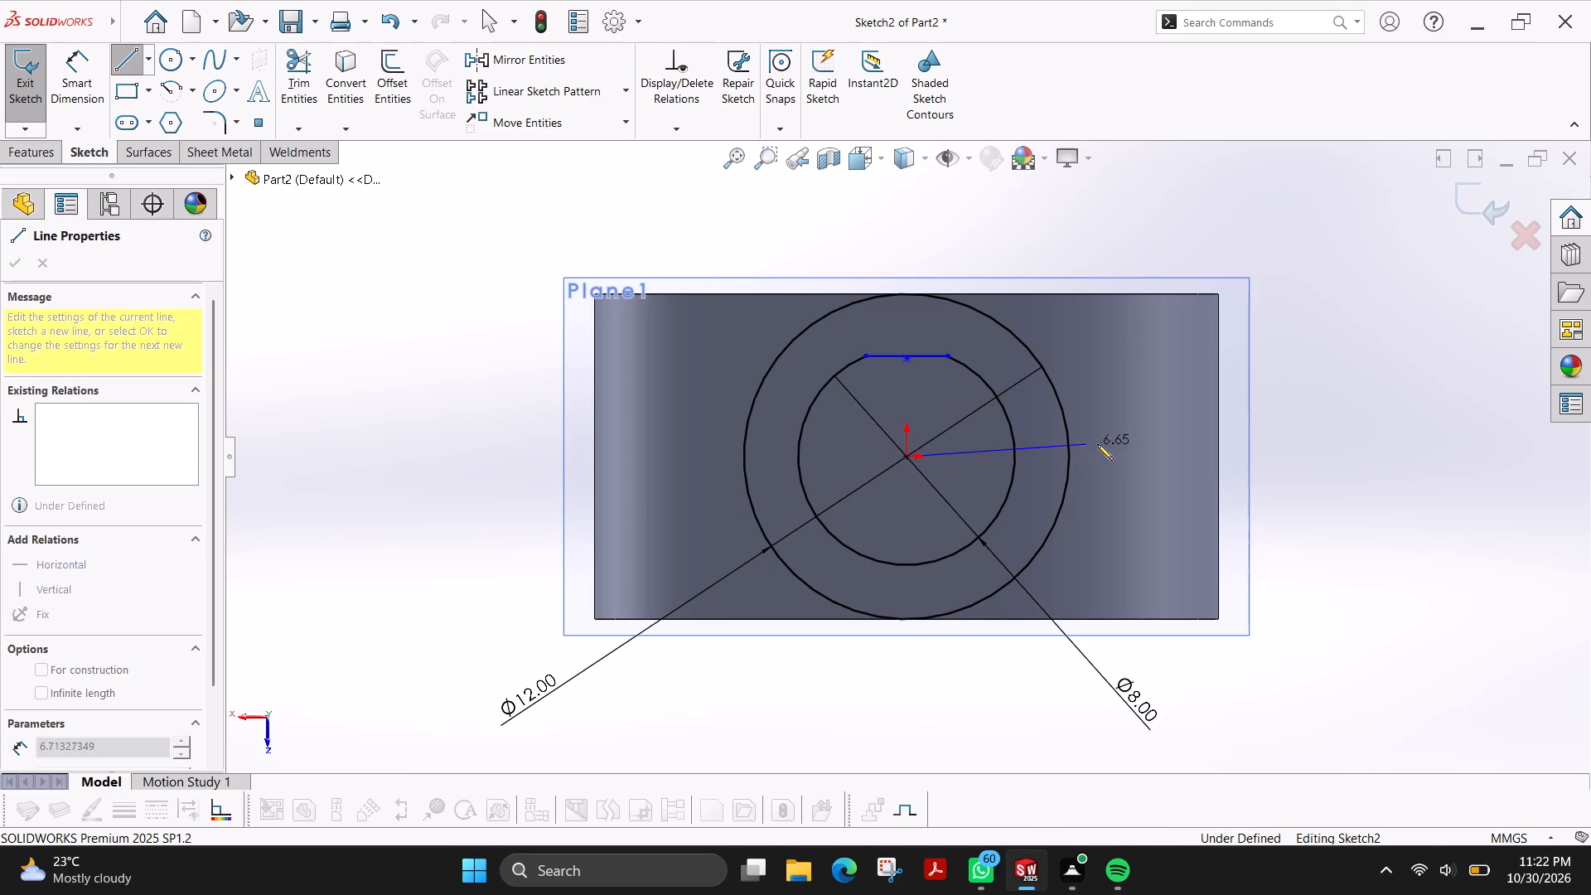
pyautogui.click(1135, 457)
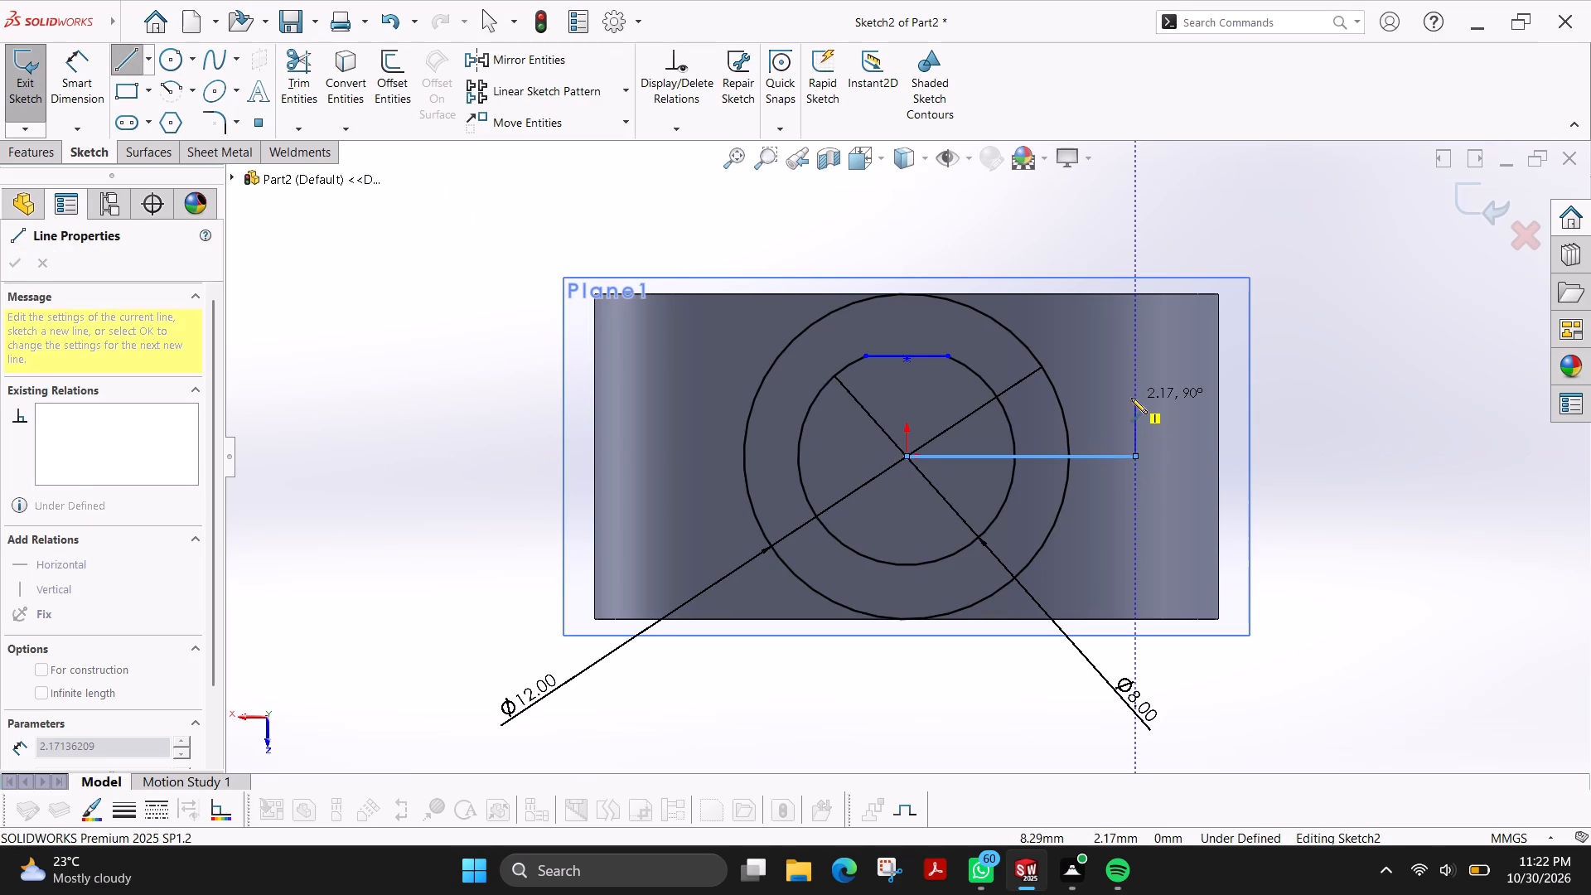
pyautogui.press('Escape')
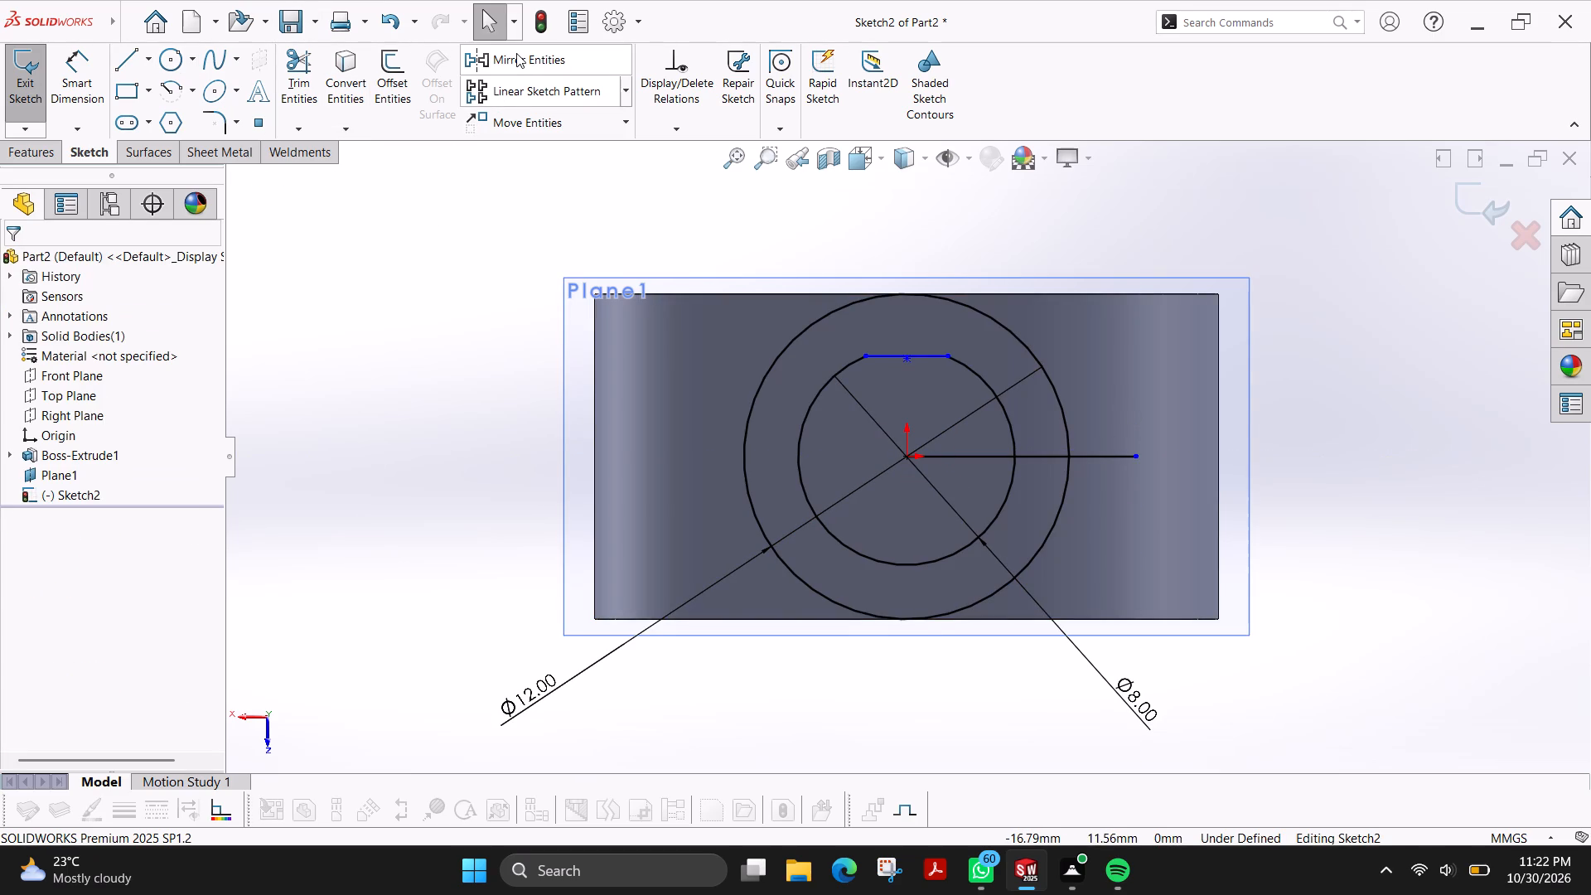
# Mirror the 3 mm flat line about the horizontal line from the origin, keeping the original as a copy.
pyautogui.click(517, 72)
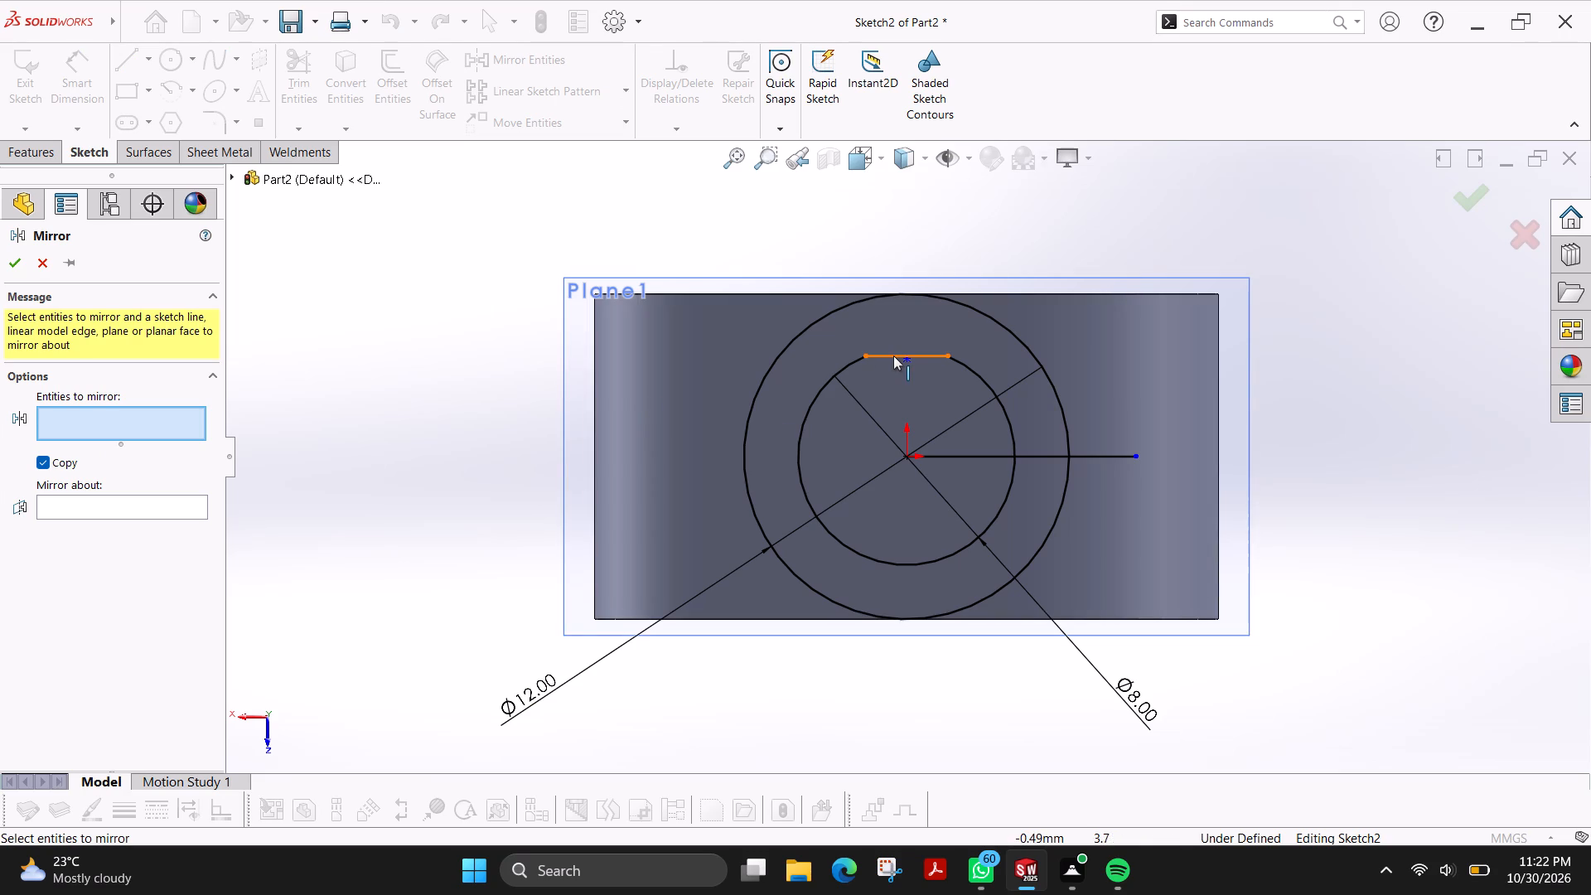
pyautogui.click(893, 356)
pyautogui.click(142, 519)
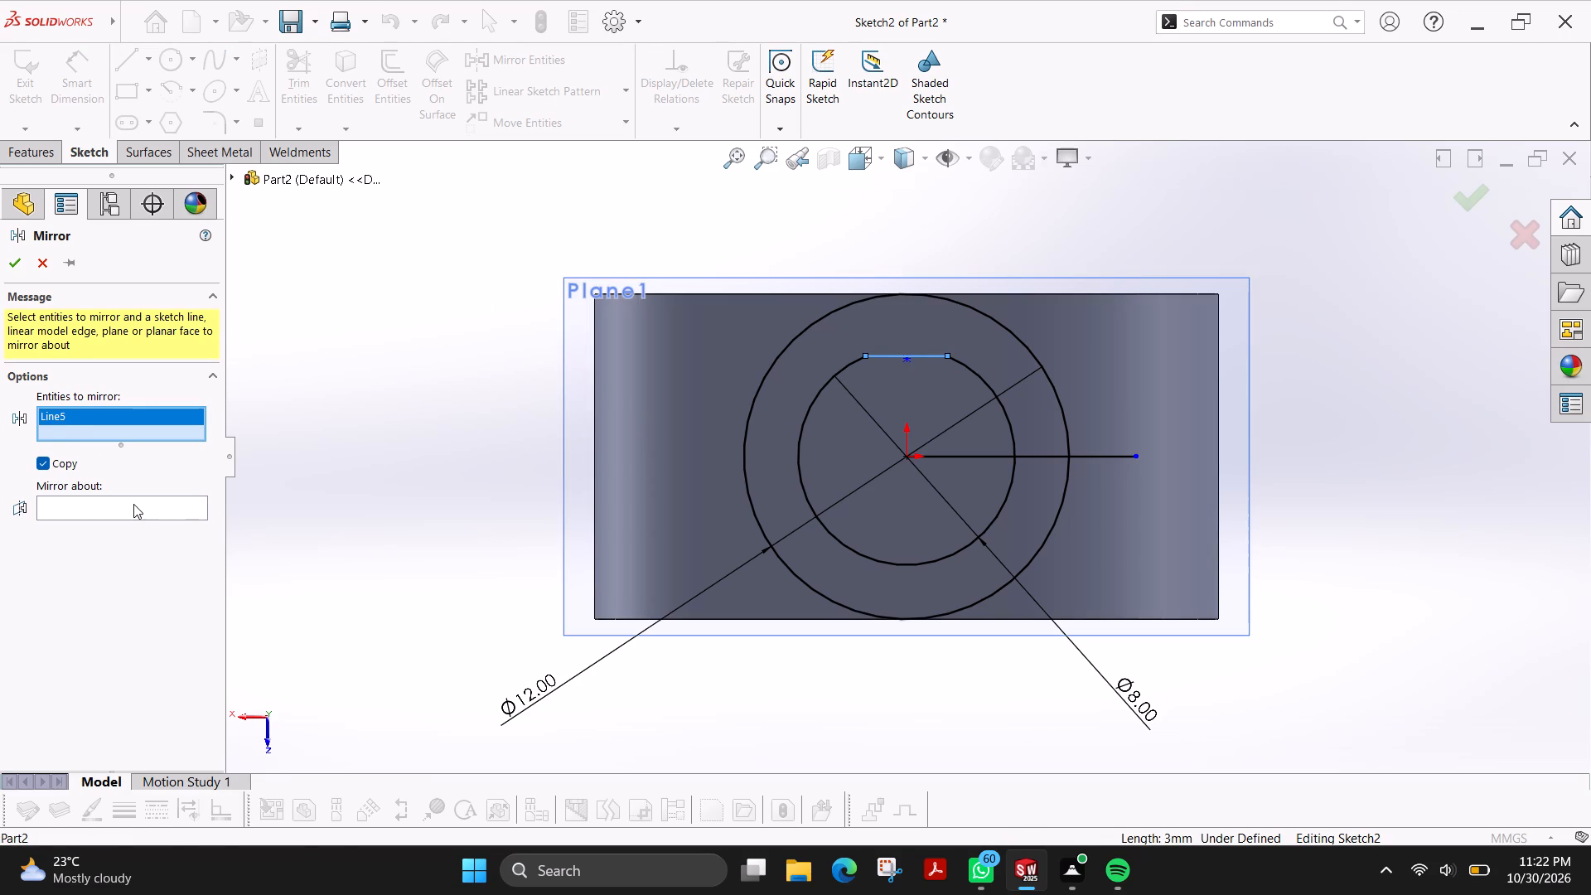
pyautogui.click(133, 504)
pyautogui.click(966, 458)
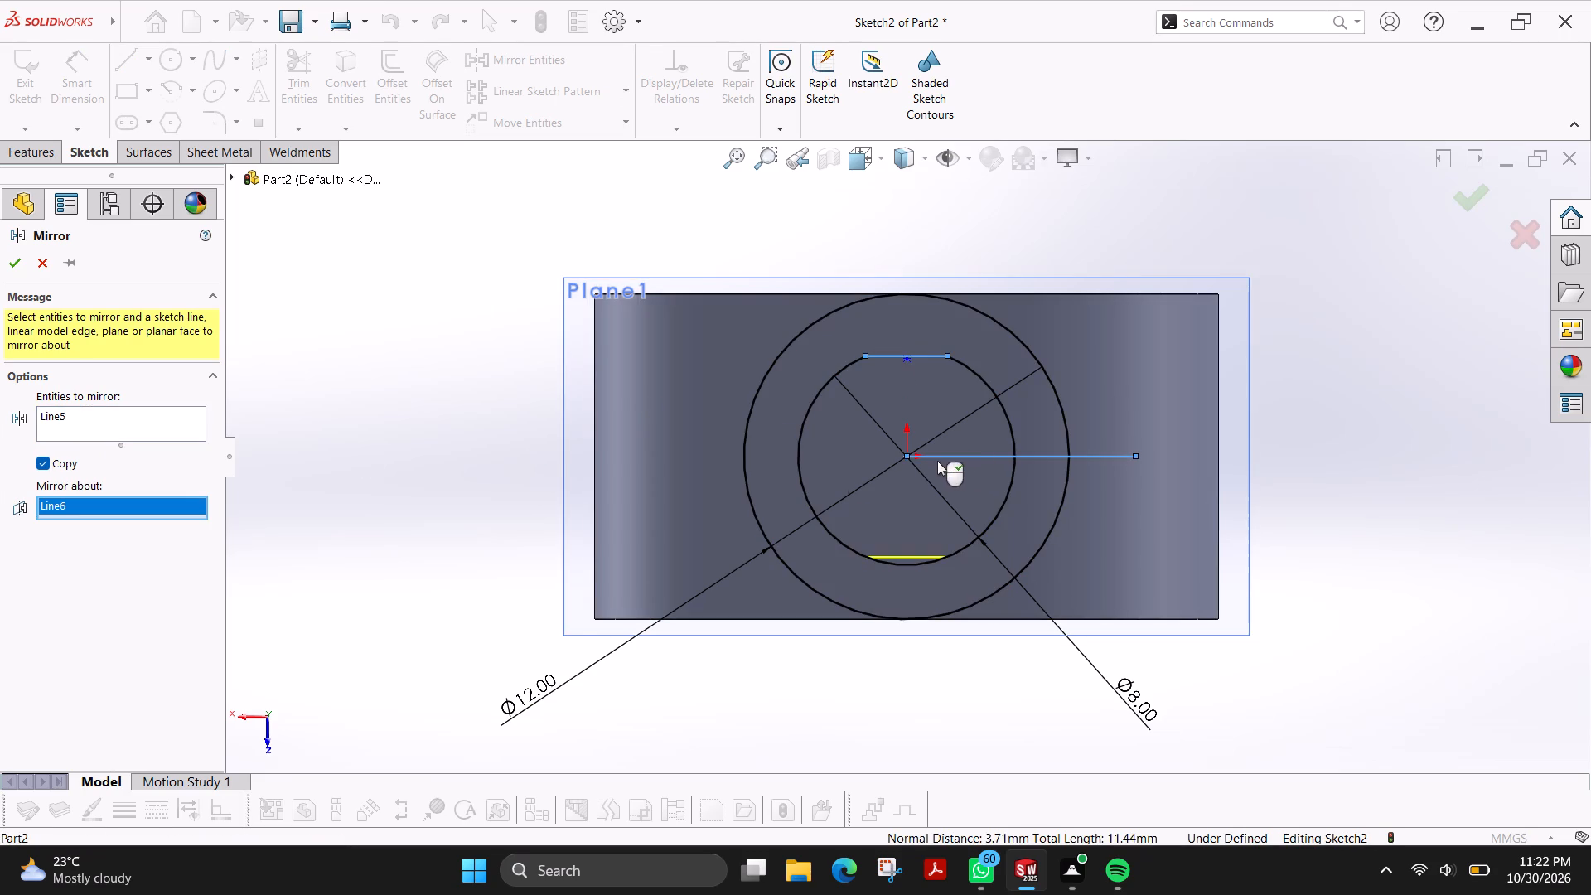
pyautogui.click(14, 254)
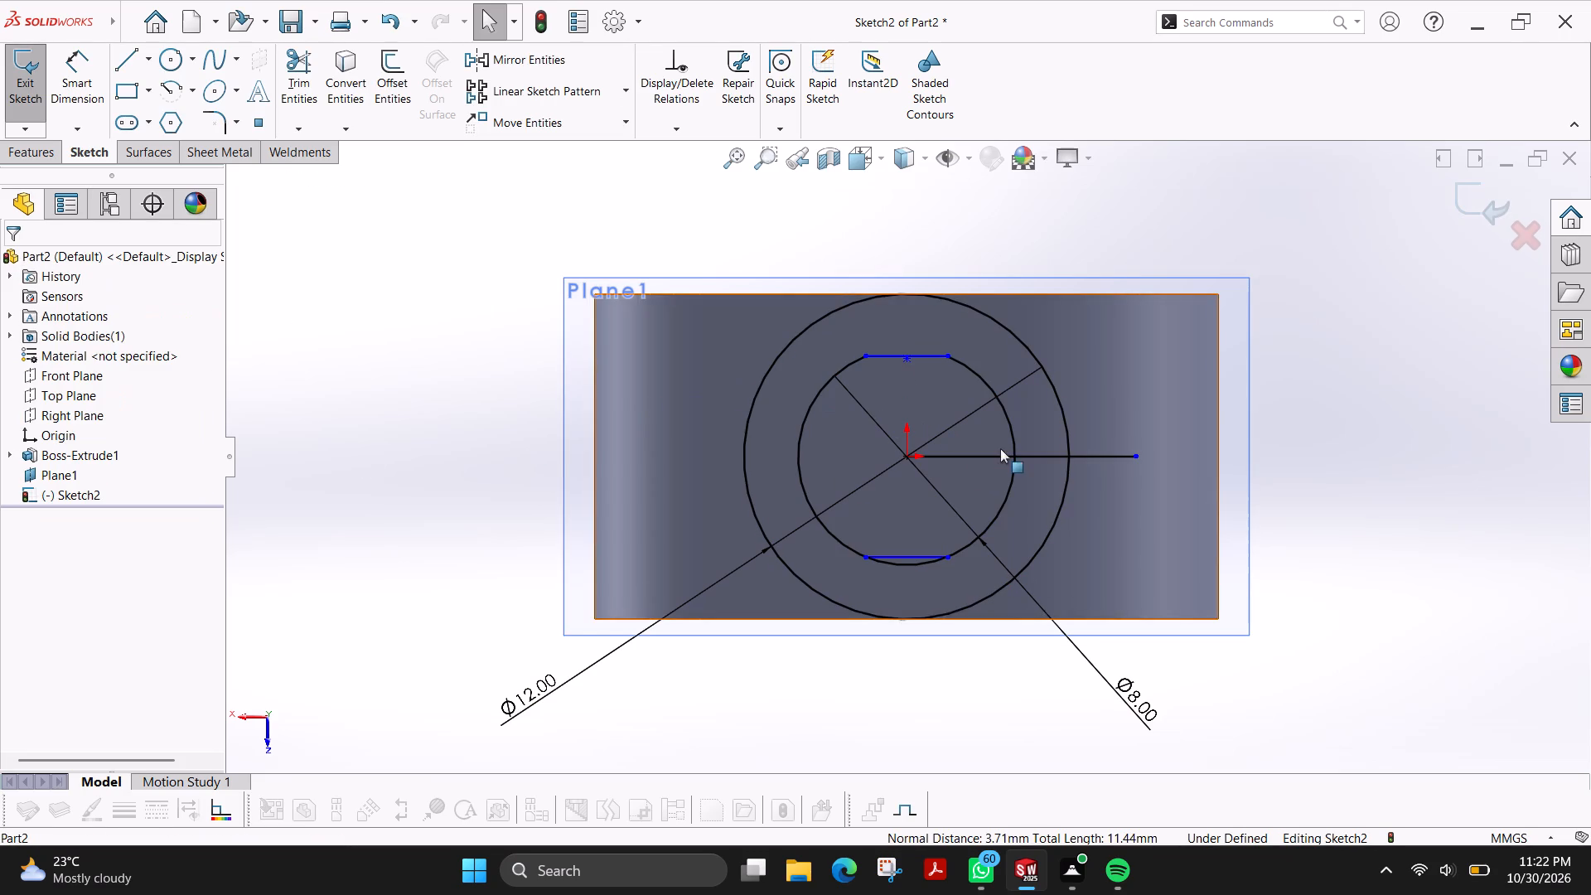
pyautogui.press('Escape')
# Sketch a full circle of 4 mm radius centred on the origin, coinciding with the inner circle.
pyautogui.click(167, 65)
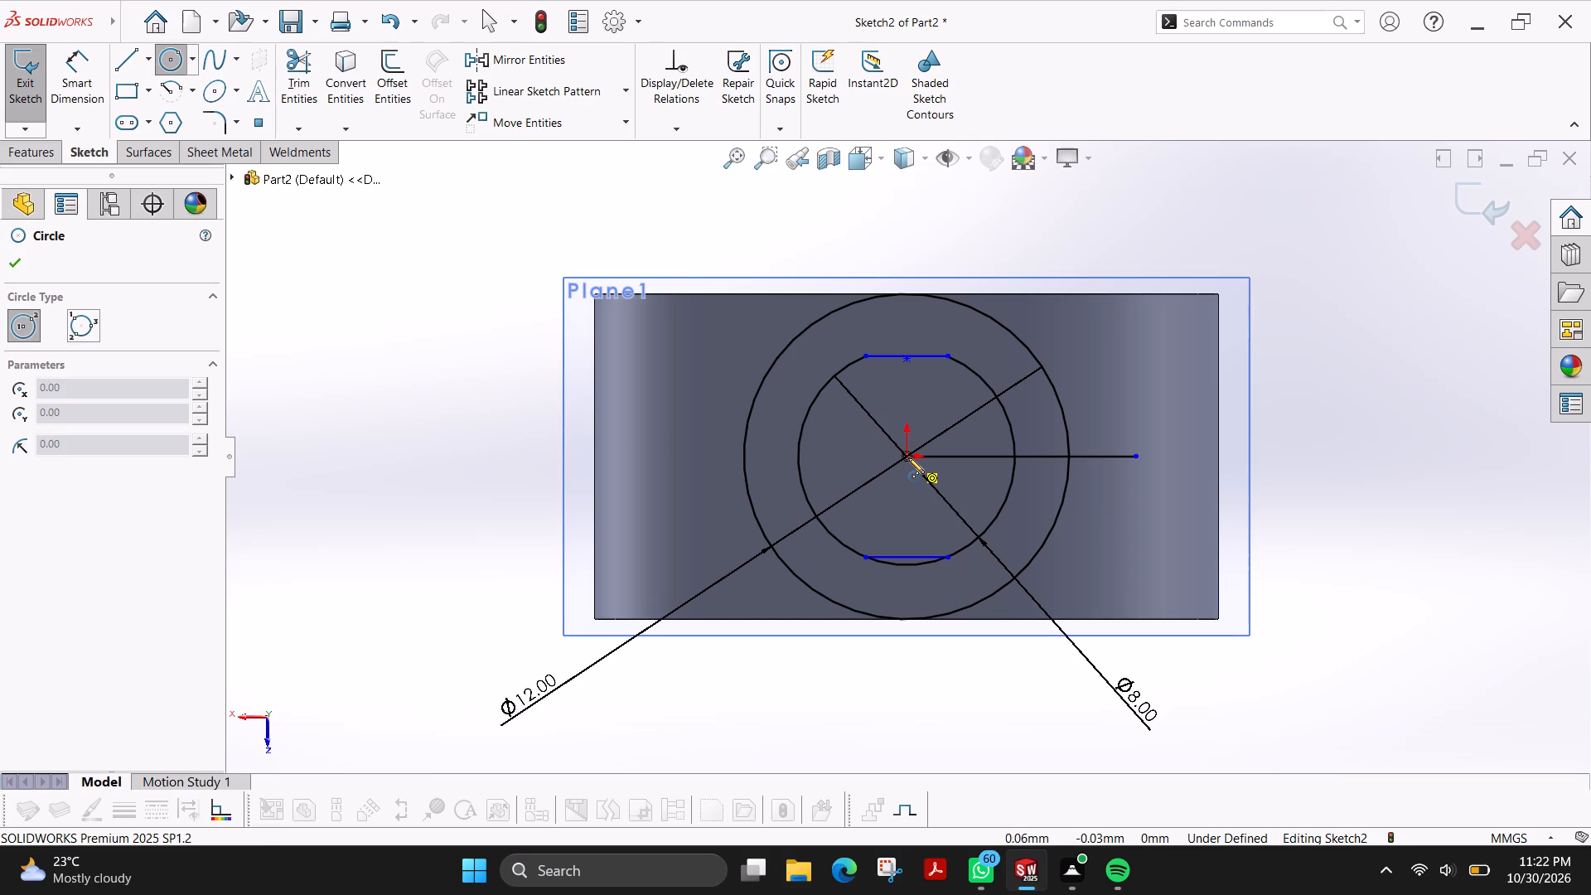
pyautogui.click(907, 458)
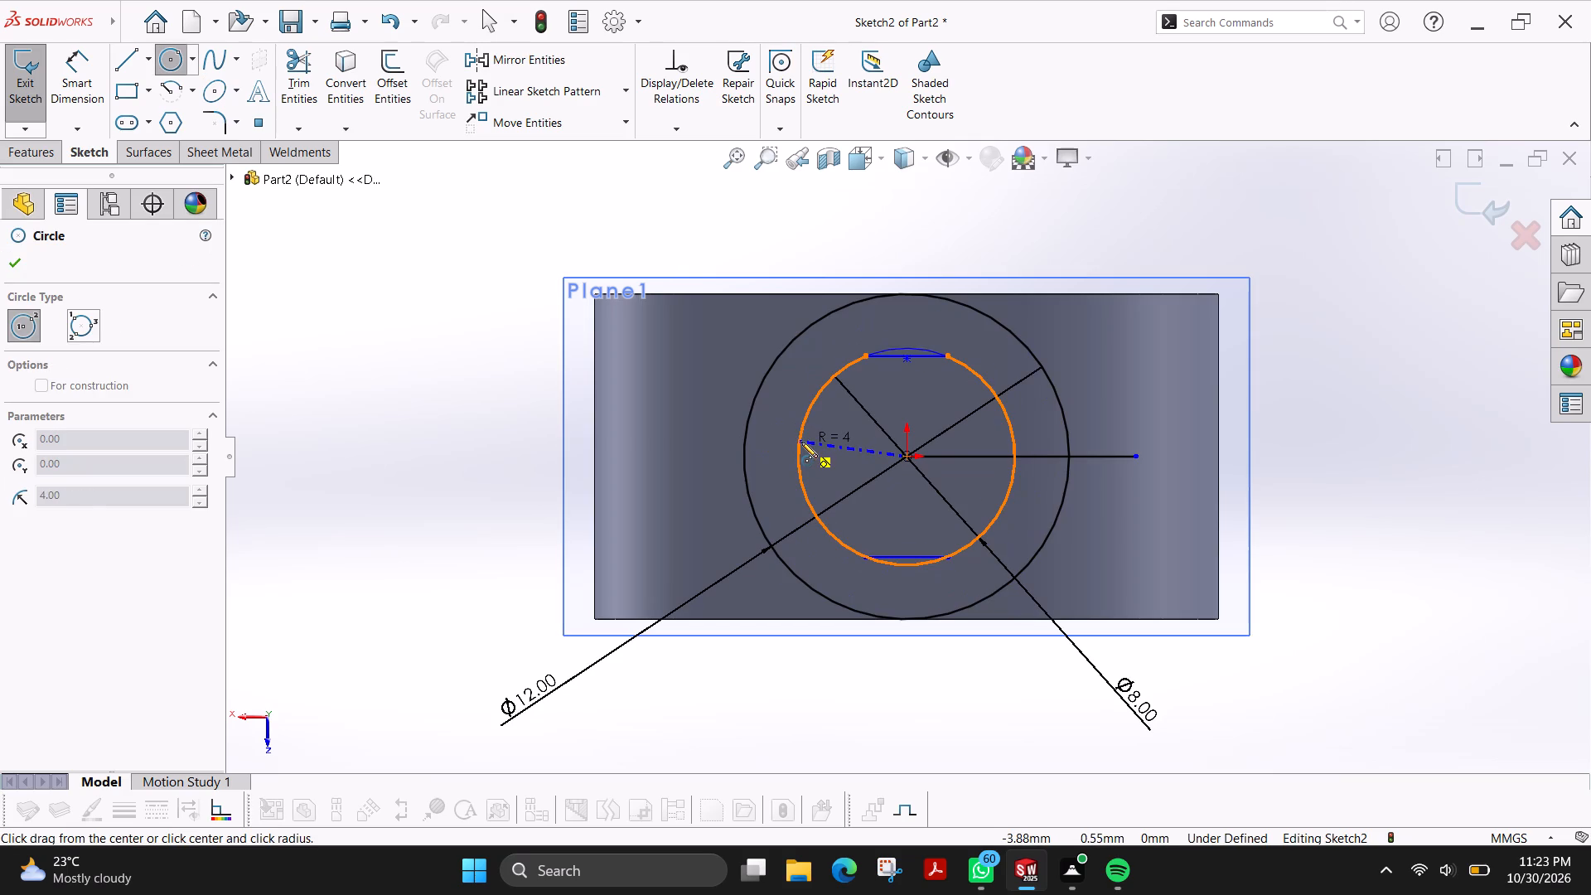
pyautogui.click(801, 442)
pyautogui.press('Escape')
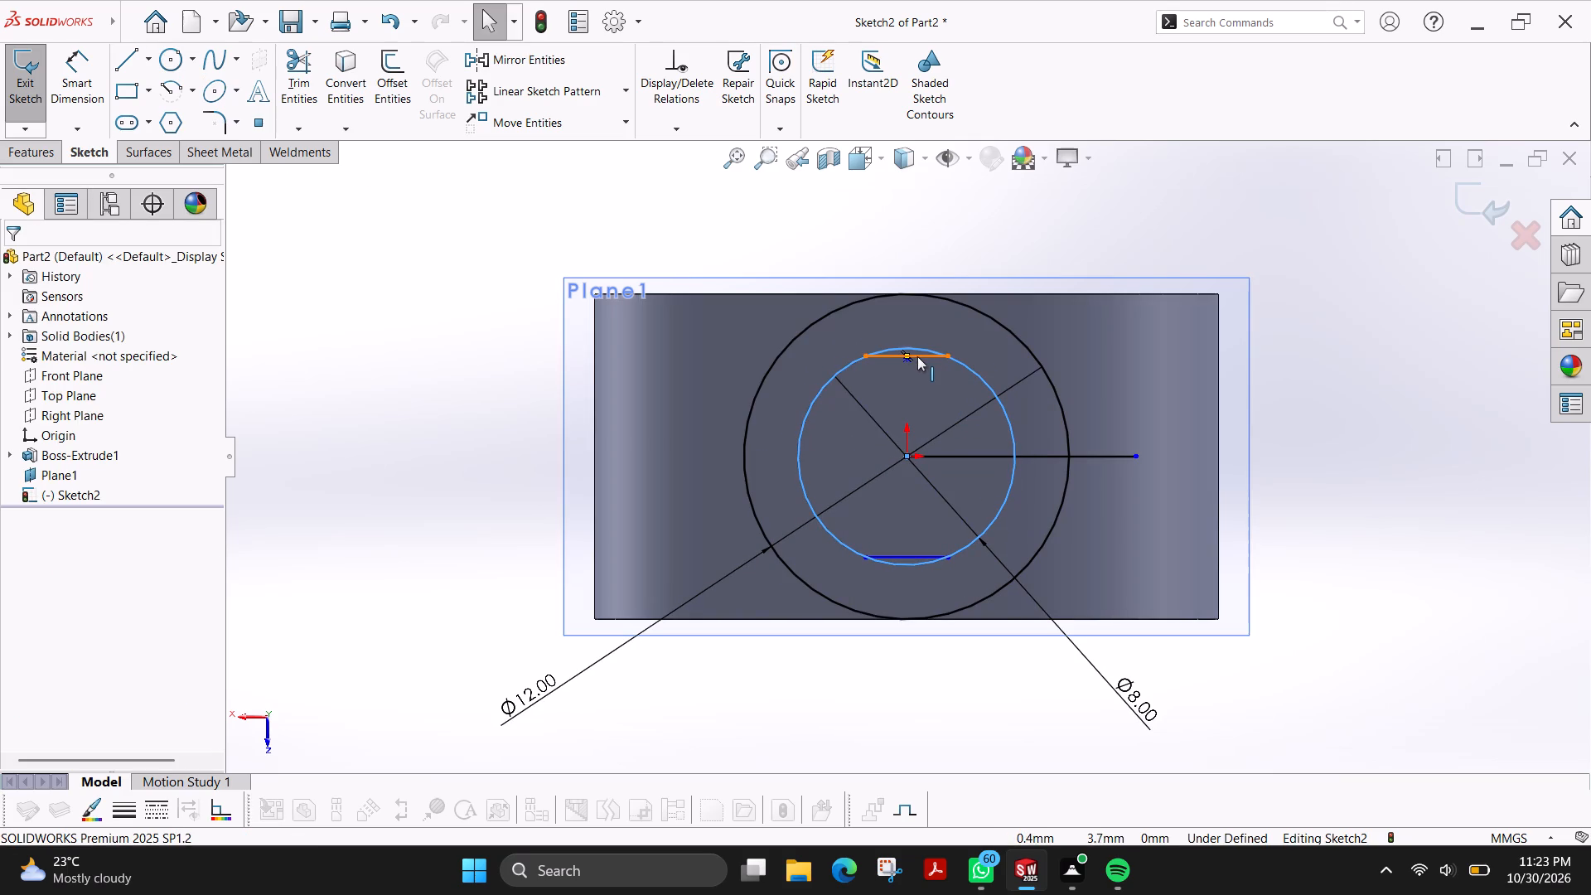
# Delete the upper 3 mm flat line and its leftover midpoint.
pyautogui.click(917, 356)
pyautogui.press('Delete')
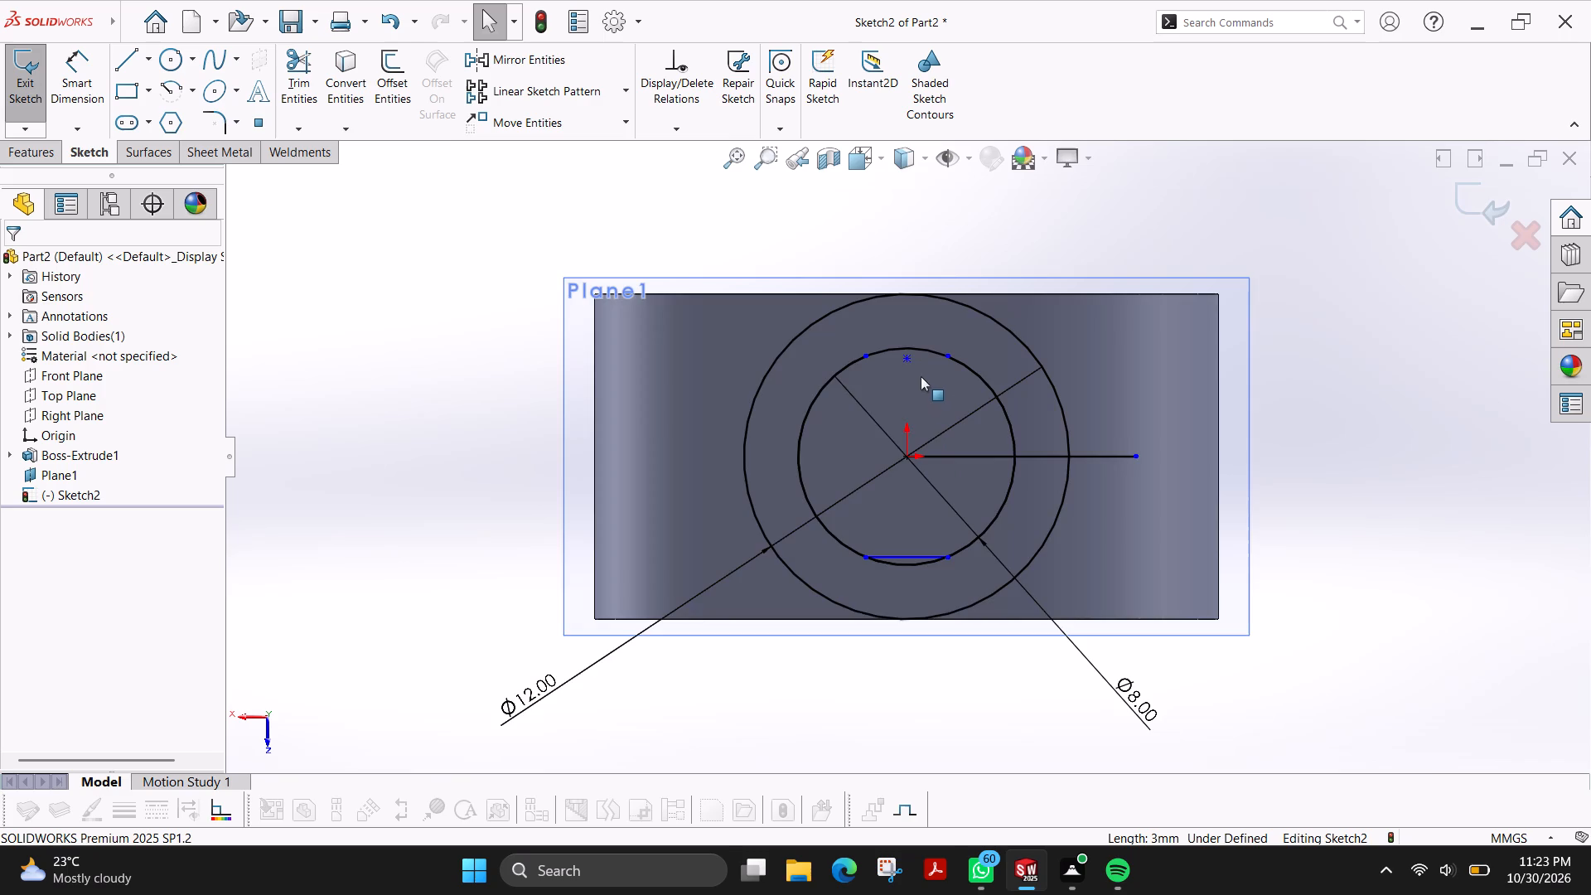
pyautogui.scroll(-3, 929, 383)
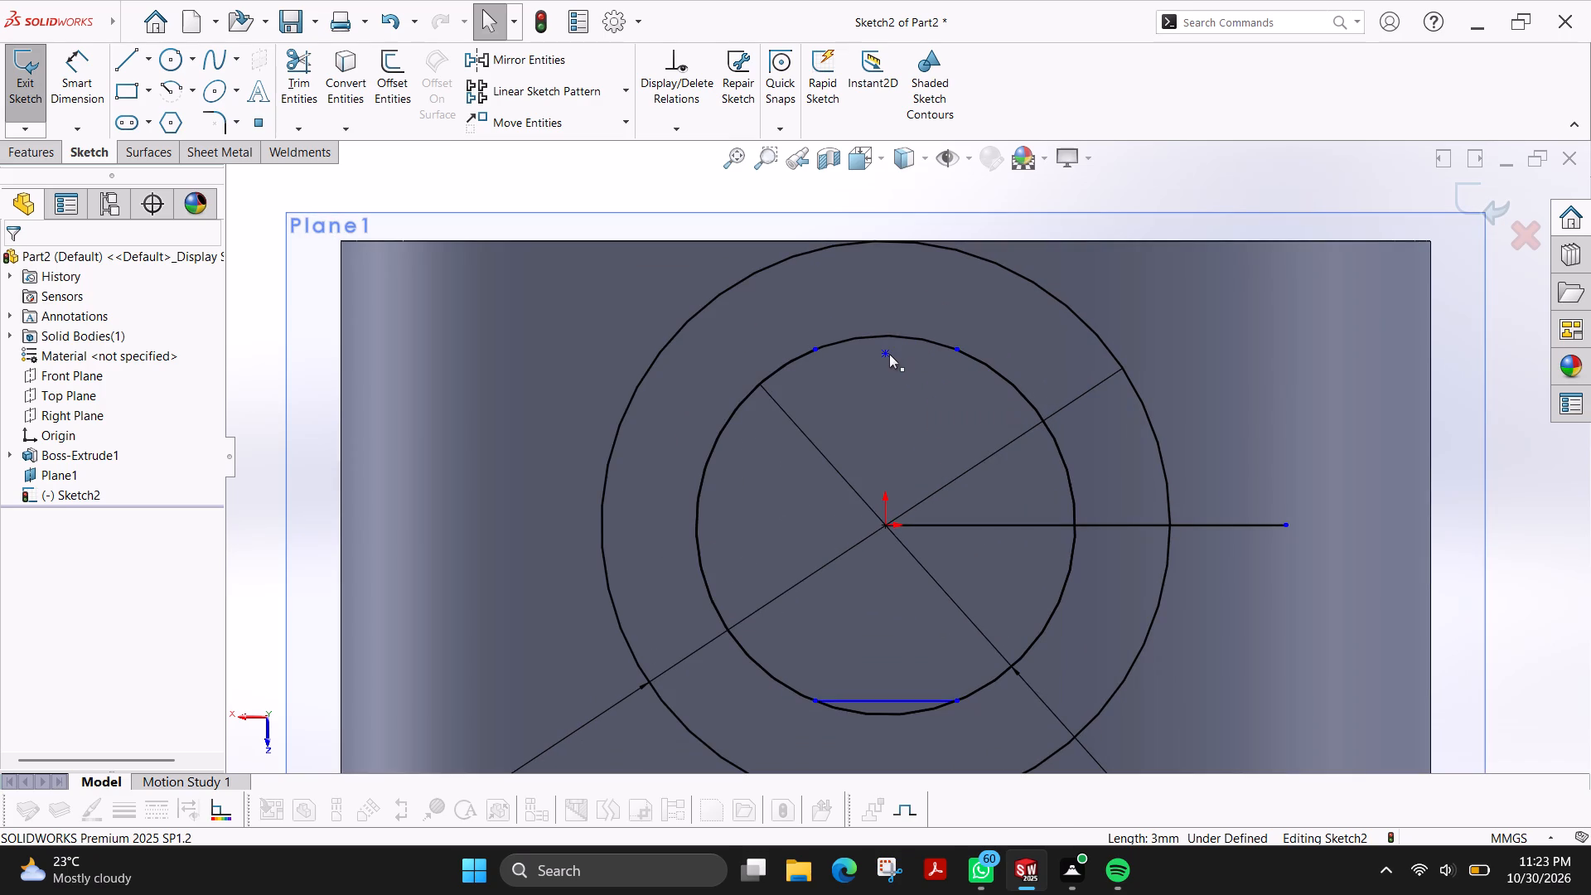
pyautogui.click(889, 354)
pyautogui.press('Delete')
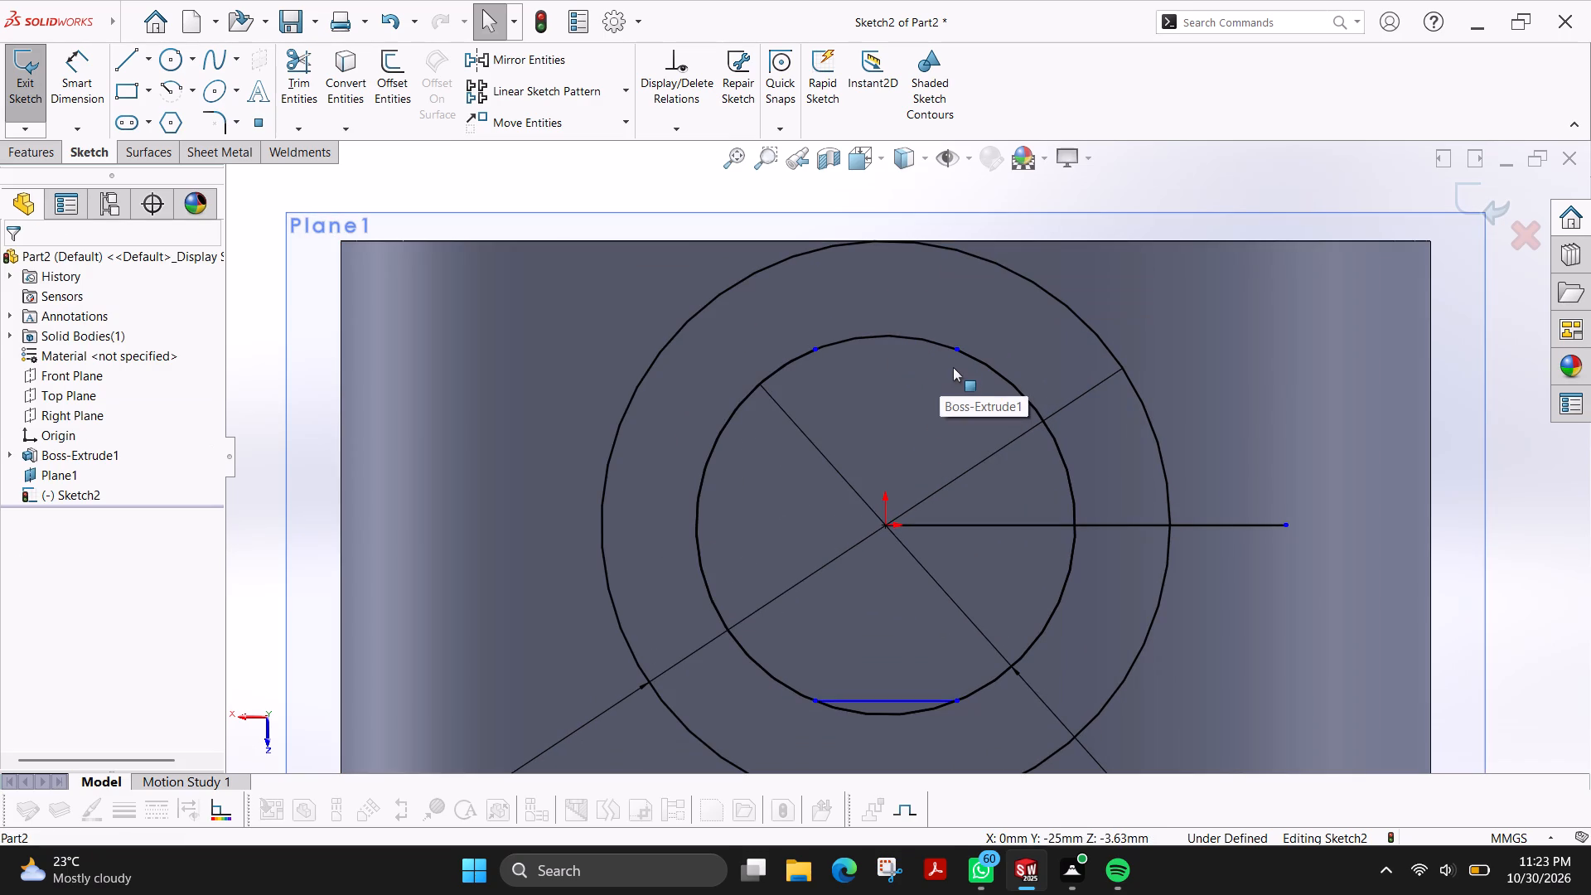
# Select the leftover point at the right end of the deleted upper flat line.
pyautogui.click(957, 351)
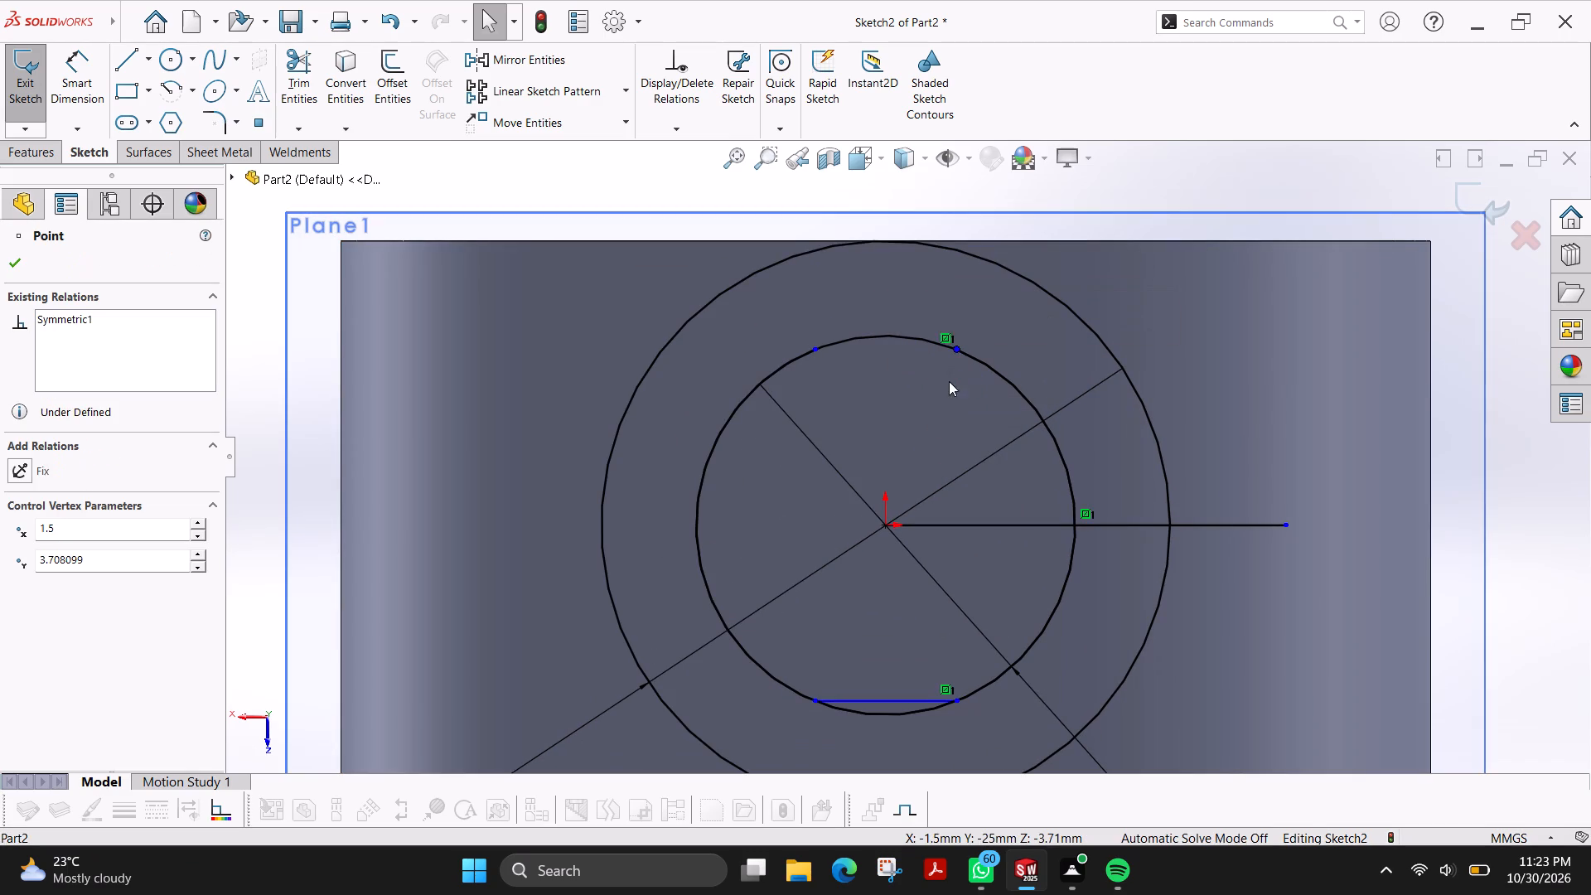
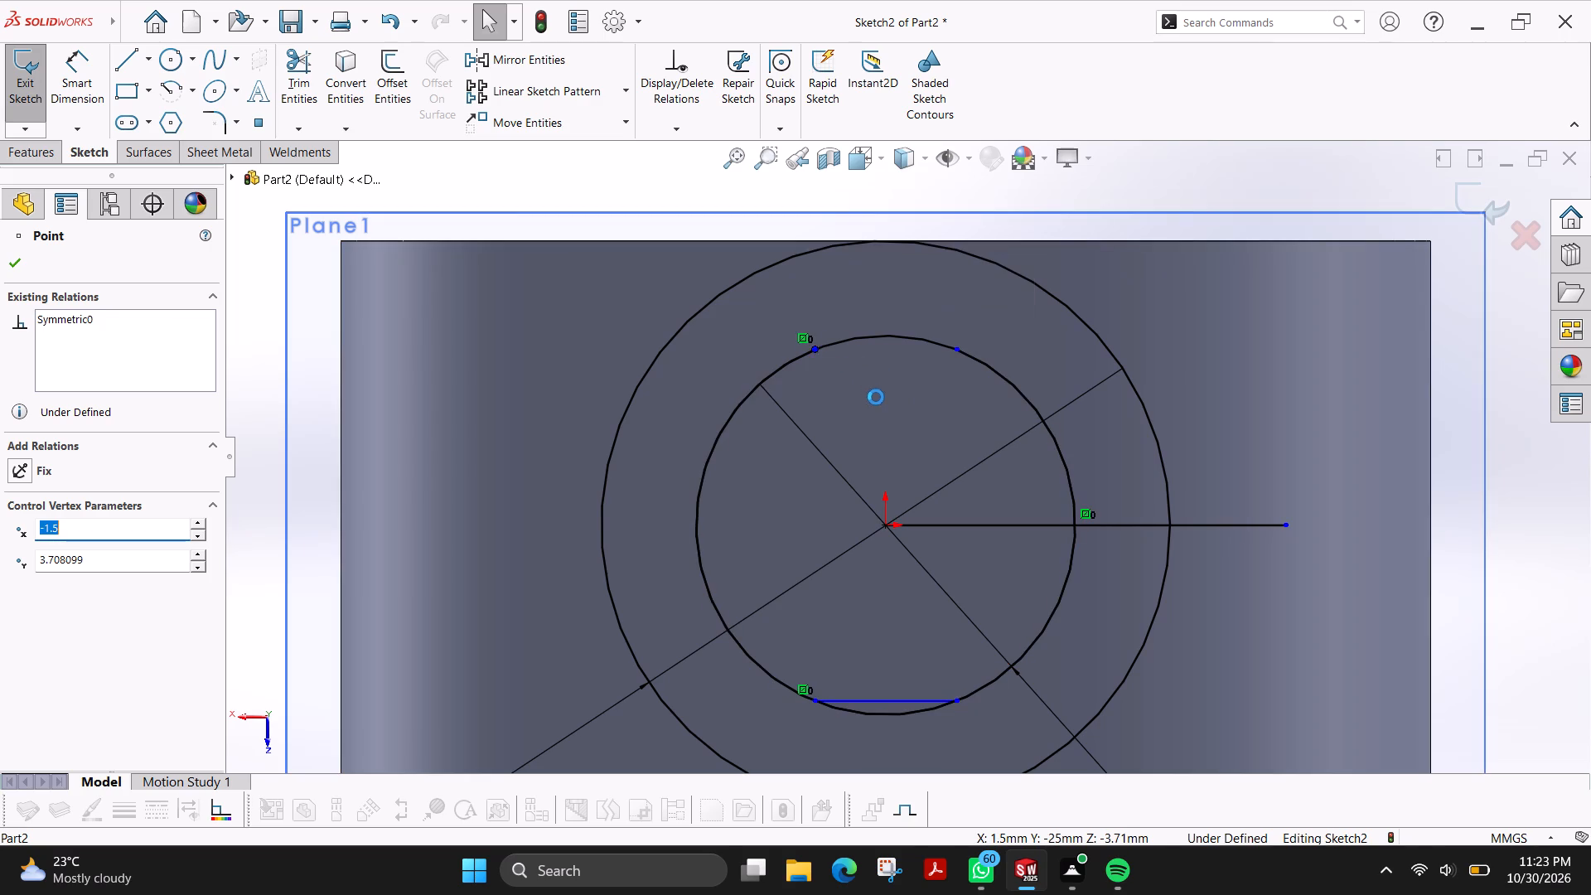
# Delete the original inner 4 mm radius arc that leaves the gap between the old upper flat's endpoints.
pyautogui.click(936, 430)
pyautogui.press('Escape')
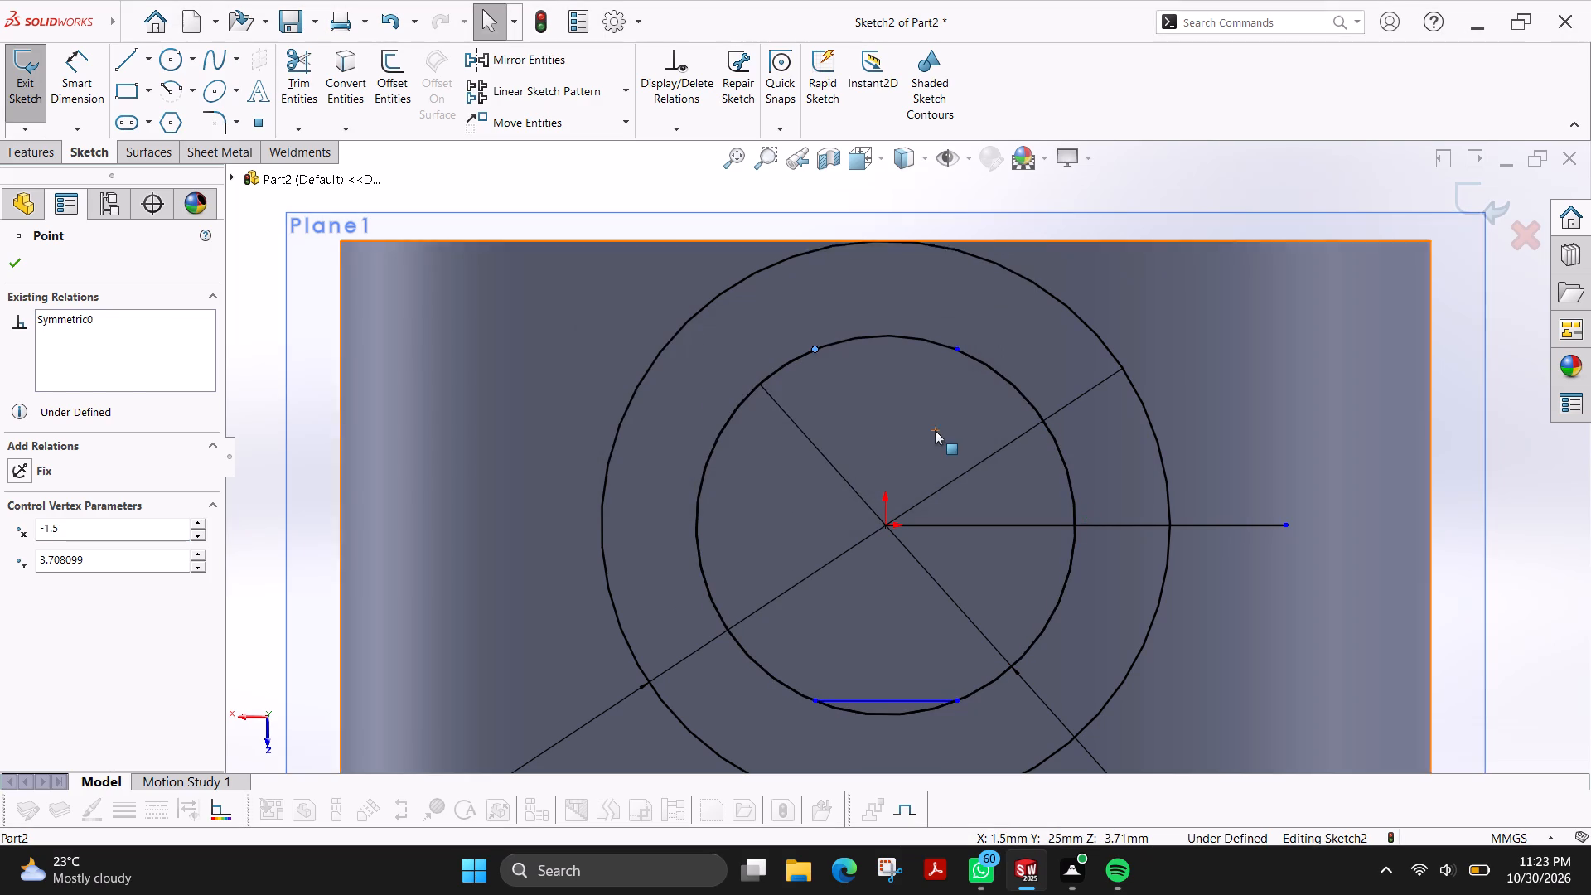
pyautogui.scroll(-3, 909, 356)
pyautogui.click(701, 388)
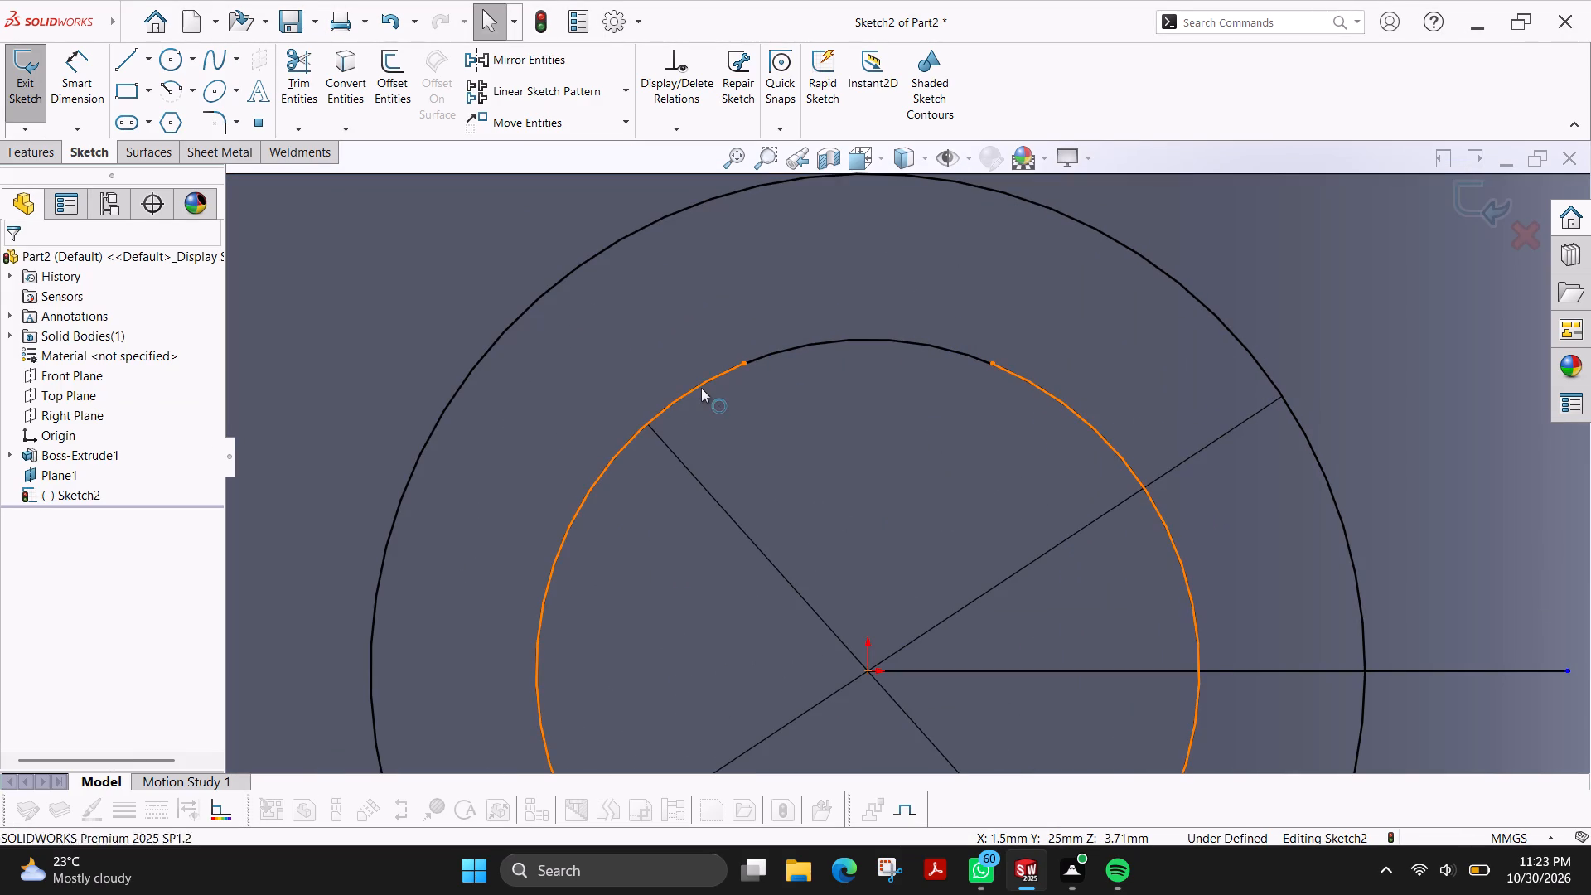
pyautogui.press('Delete')
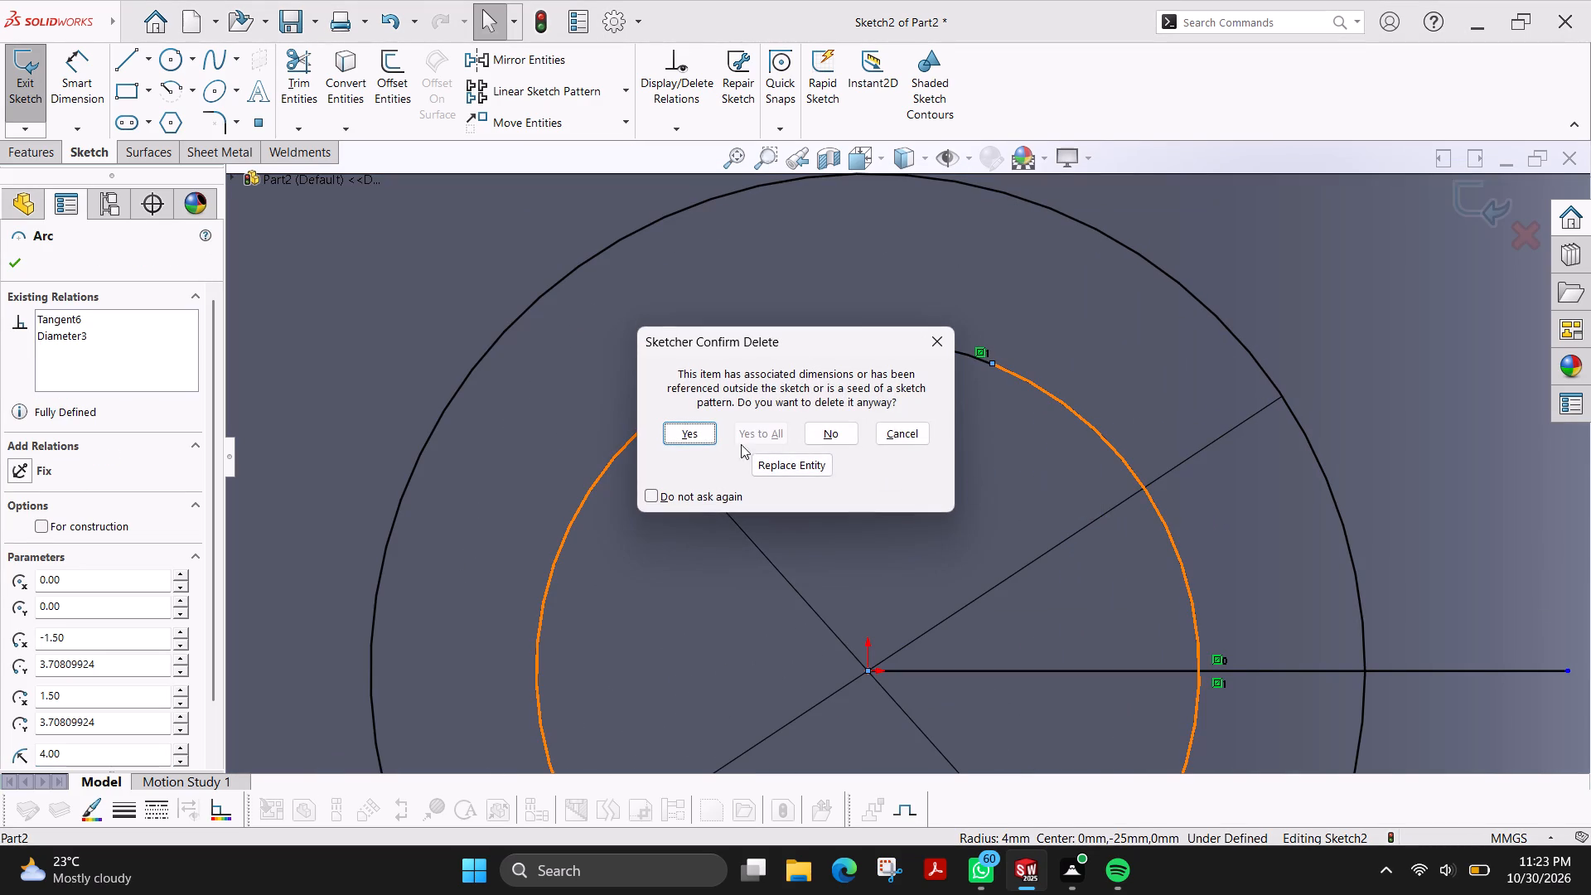
pyautogui.click(696, 433)
# Trim away the small arc of the inner circle lying below the 3 mm flat line.
pyautogui.scroll(3, 954, 515)
pyautogui.scroll(-2, 915, 590)
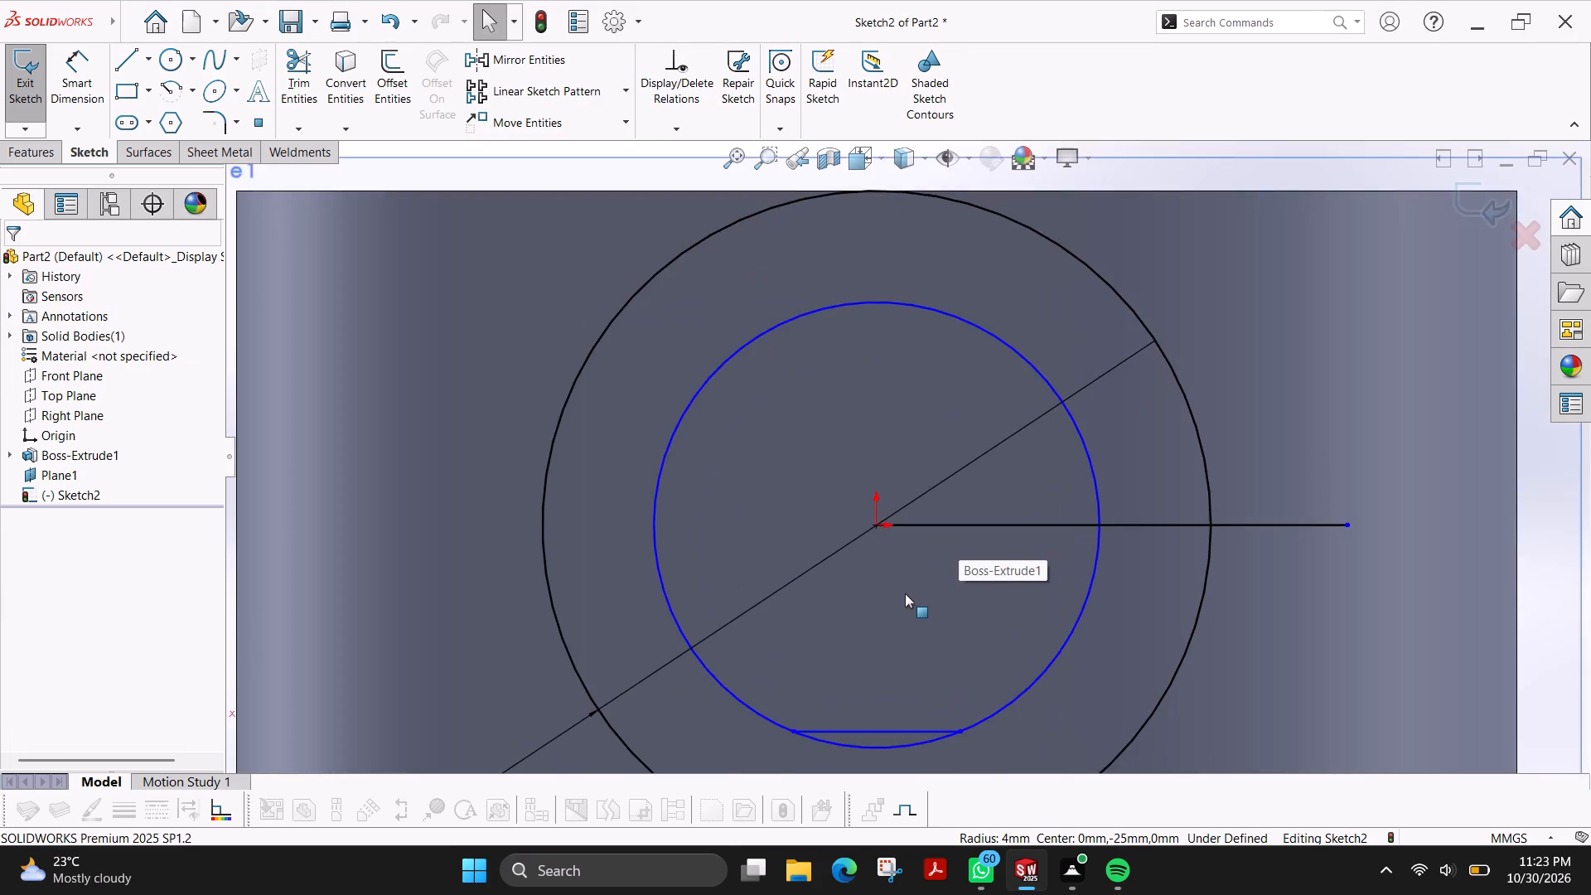
pyautogui.scroll(2, 902, 593)
pyautogui.scroll(-1, 889, 591)
pyautogui.click(283, 67)
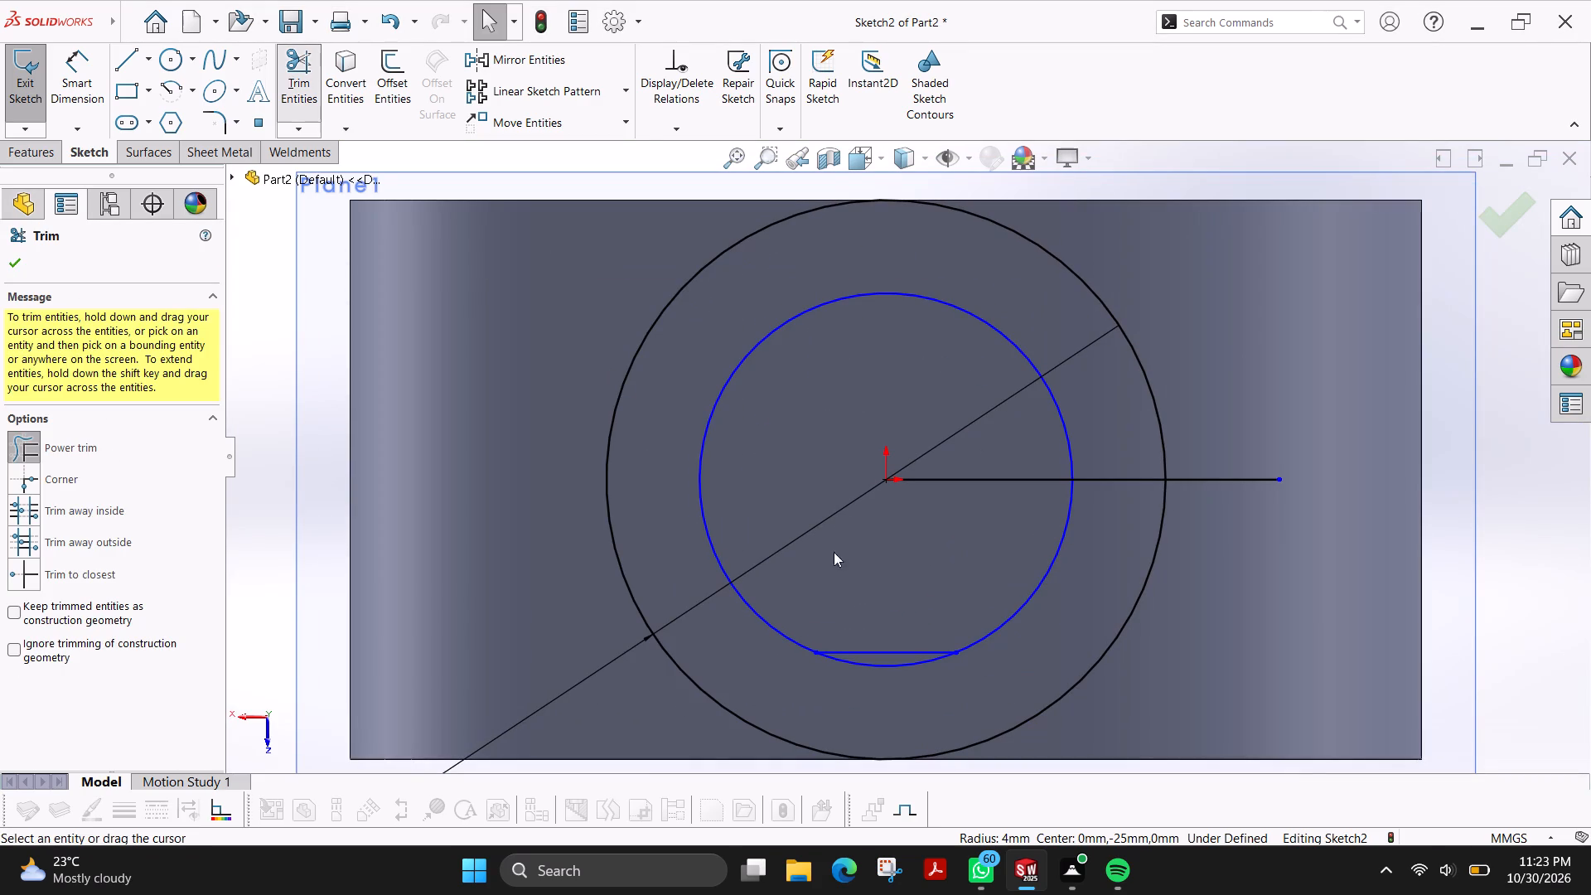
pyautogui.moveTo(880, 681); pyautogui.dragTo(883, 663)
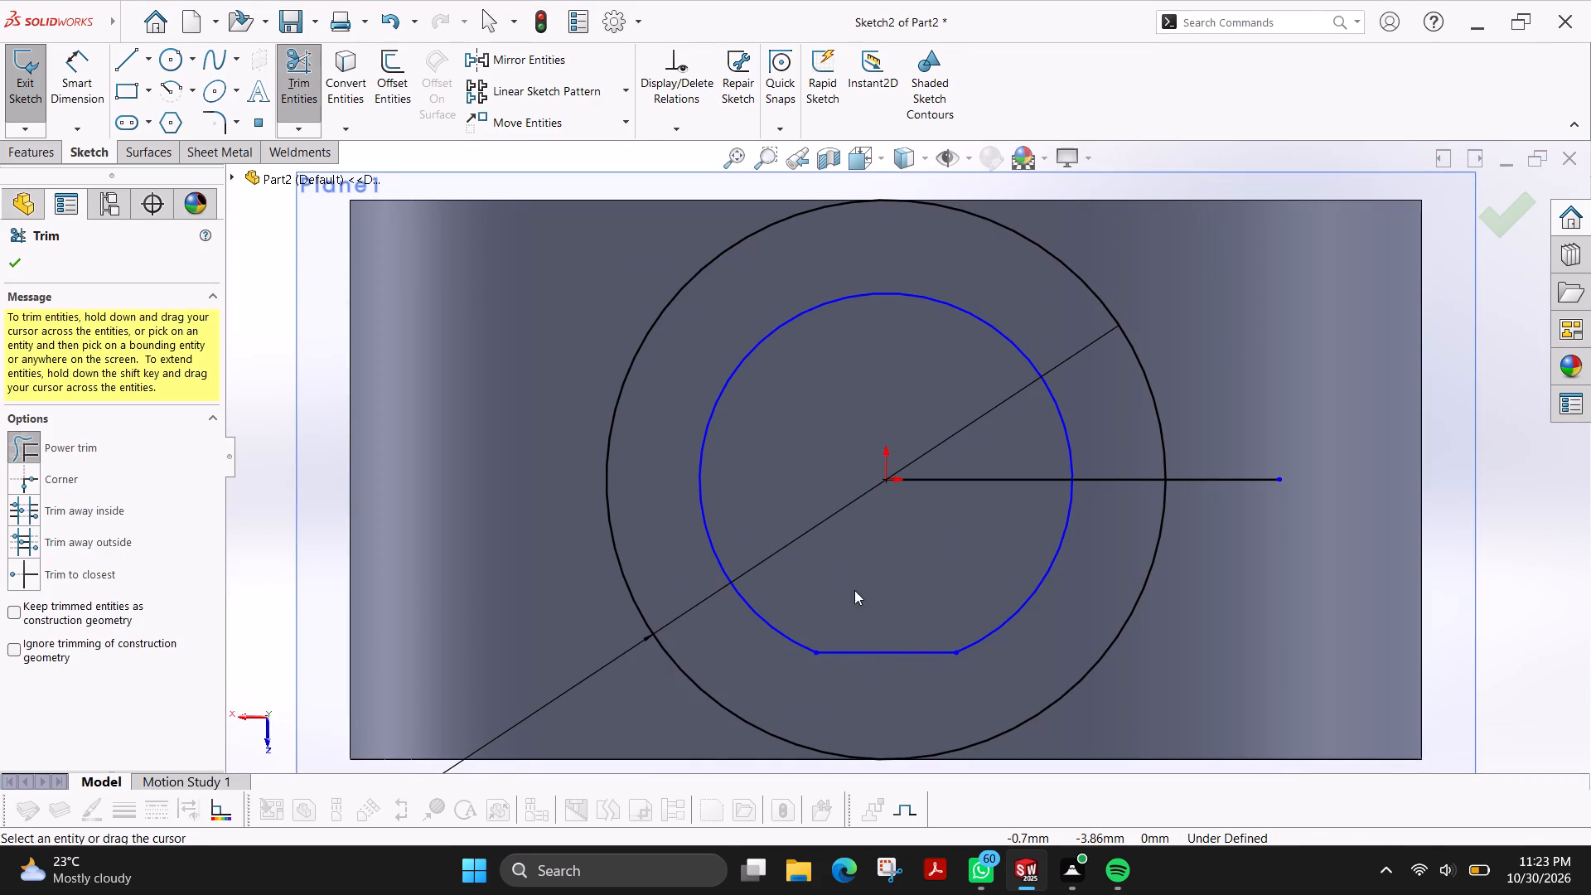
# Set up a blind Boss-Extrude of the region between the outer circle and flatted inner profile, reversed toward the ring, 12 mm deep.
pyautogui.scroll(2, 857, 534)
pyautogui.click(16, 152)
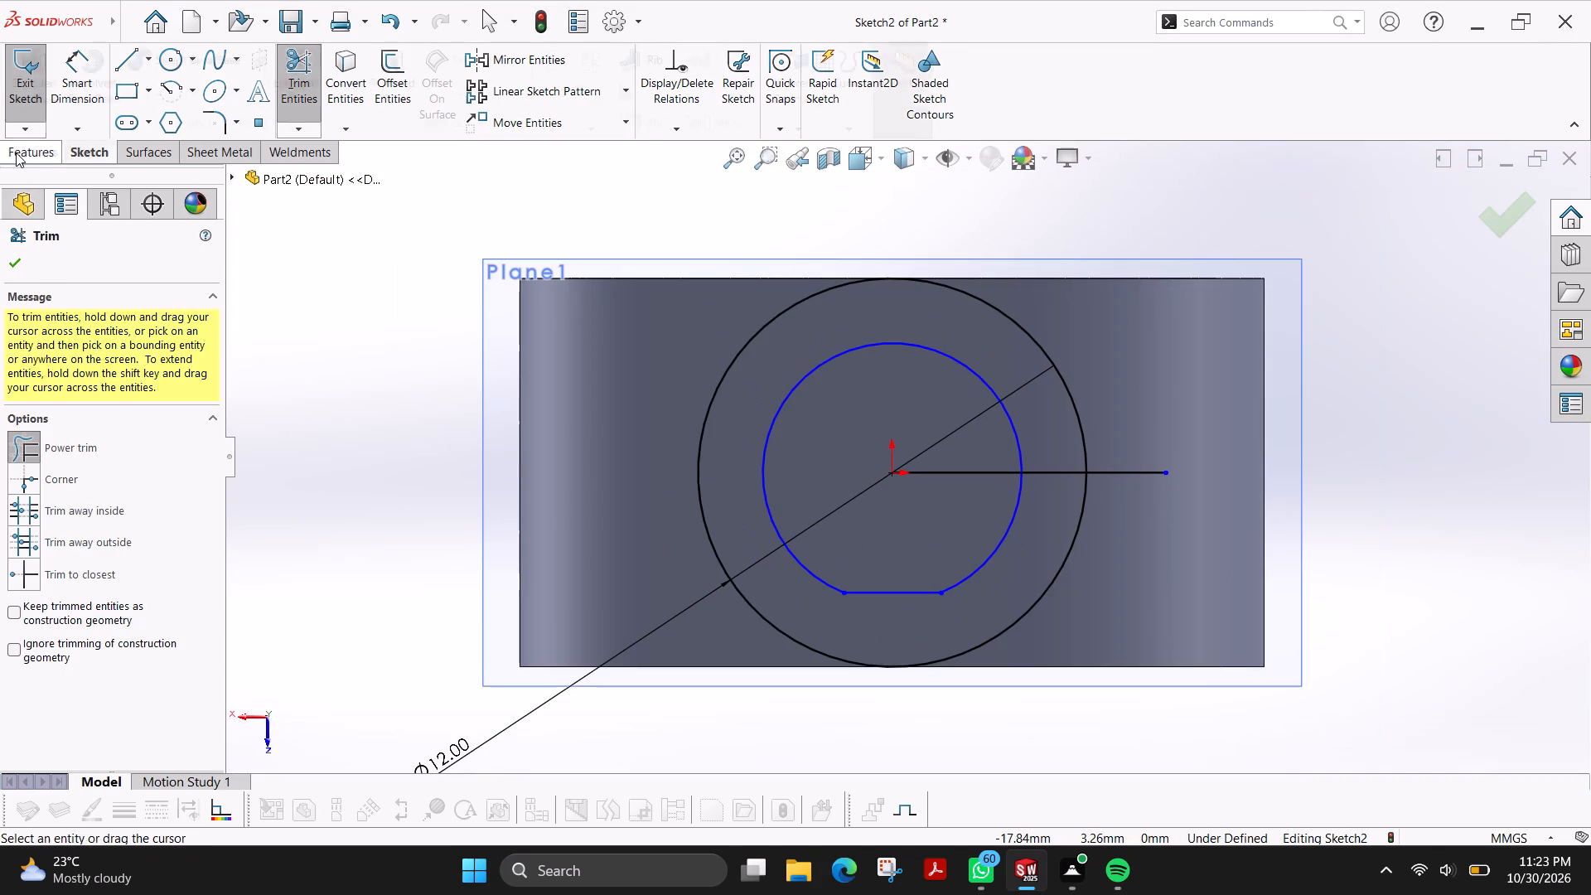
pyautogui.click(17, 51)
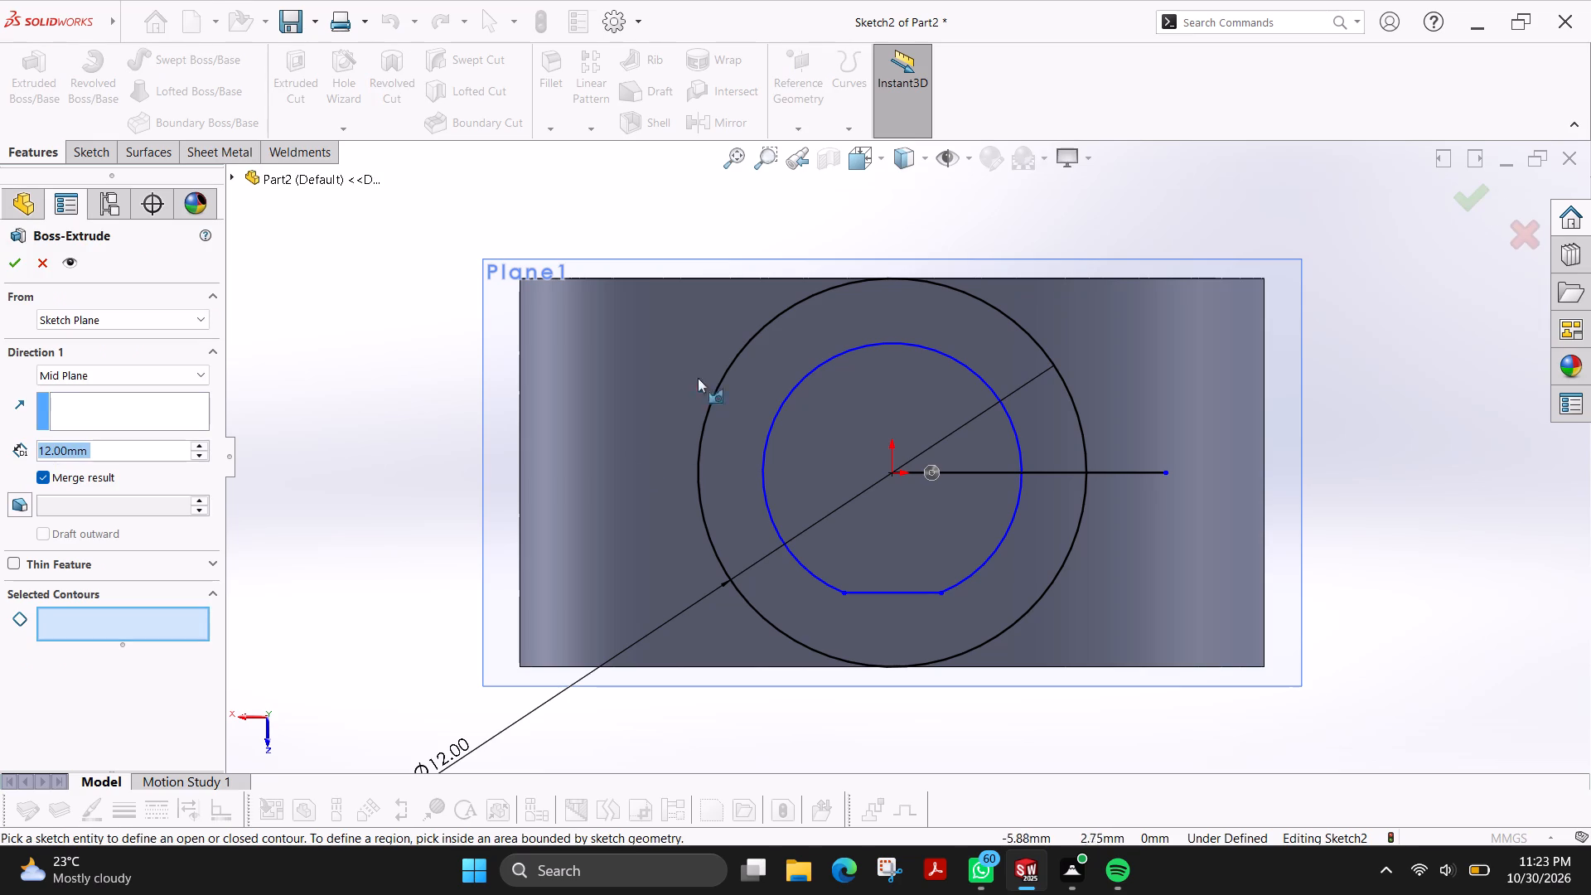
pyautogui.moveTo(473, 373); pyautogui.dragTo(472, 487, button='middle')
pyautogui.scroll(3, 515, 437)
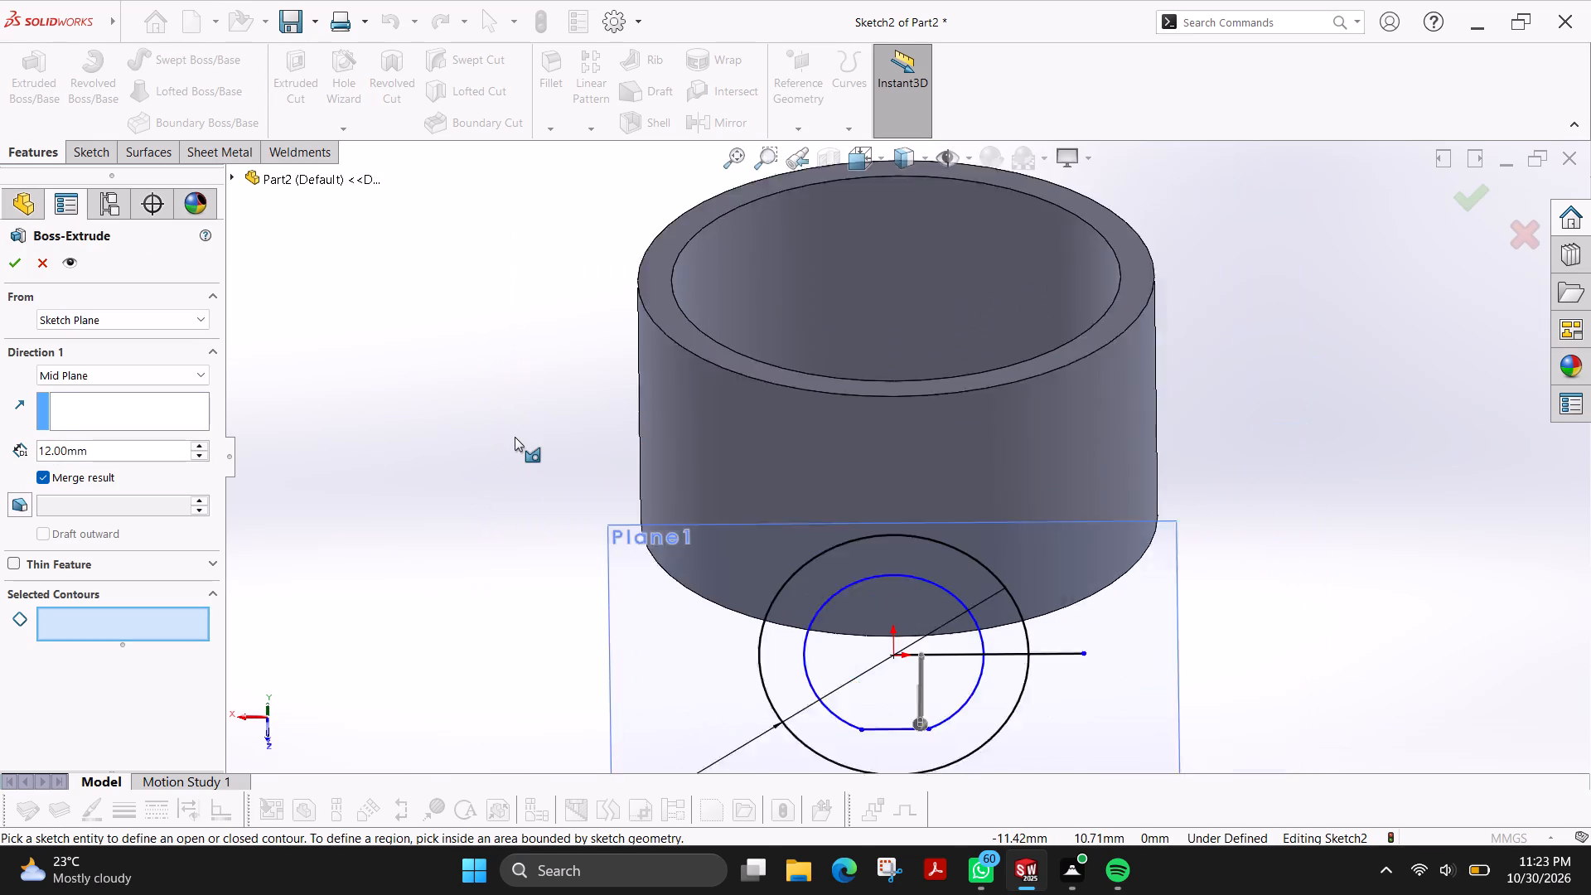
pyautogui.scroll(3, 515, 437)
pyautogui.moveTo(650, 338); pyautogui.dragTo(643, 530, button='middle')
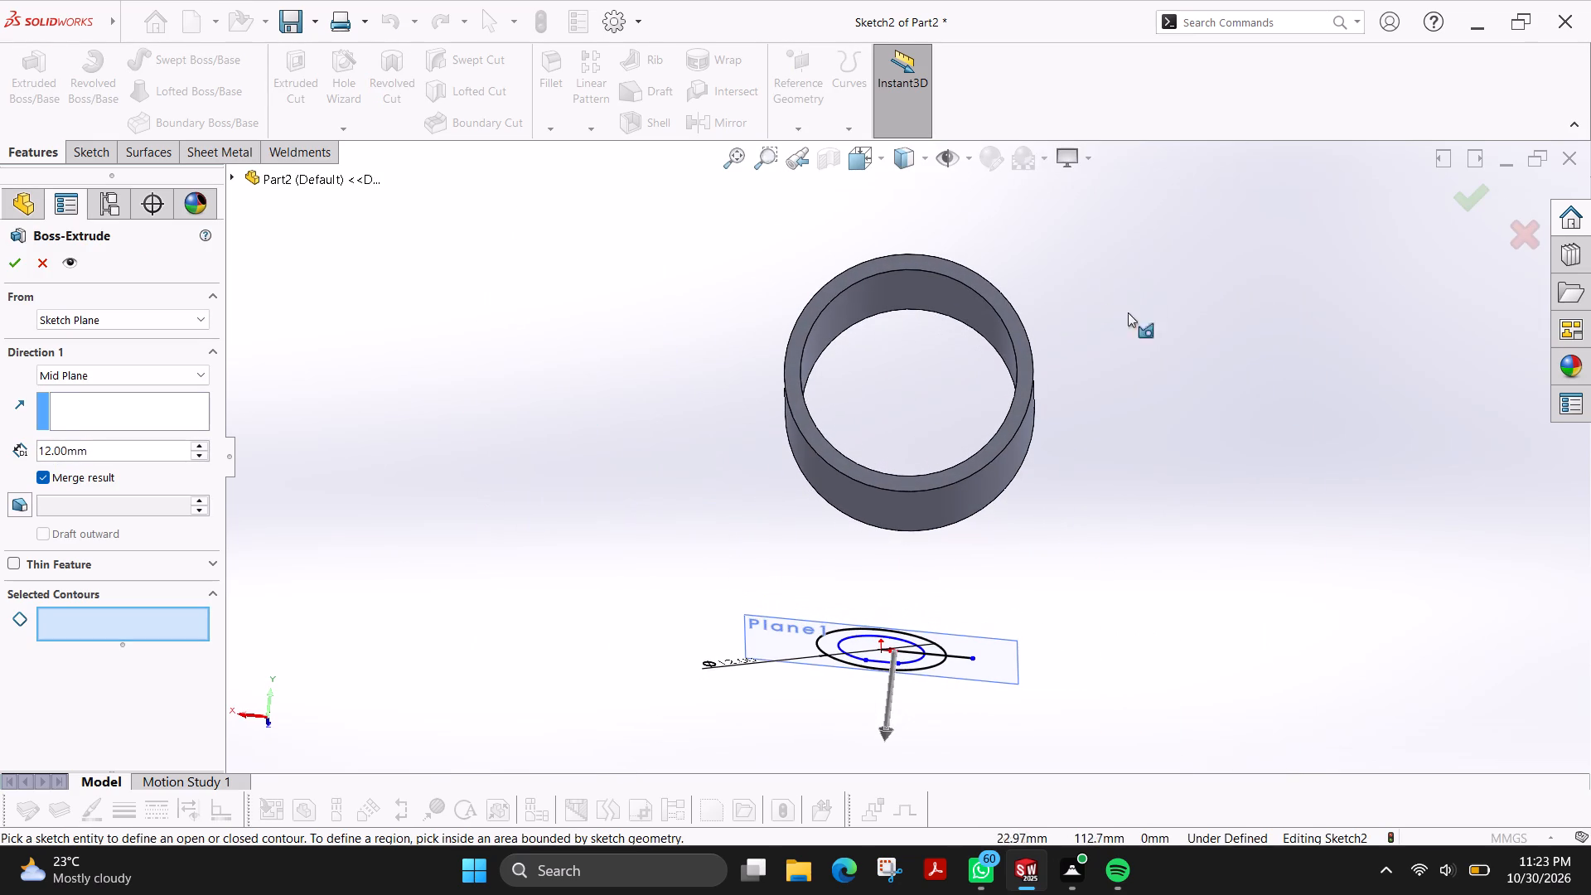
pyautogui.moveTo(1133, 343); pyautogui.dragTo(795, 351, button='middle')
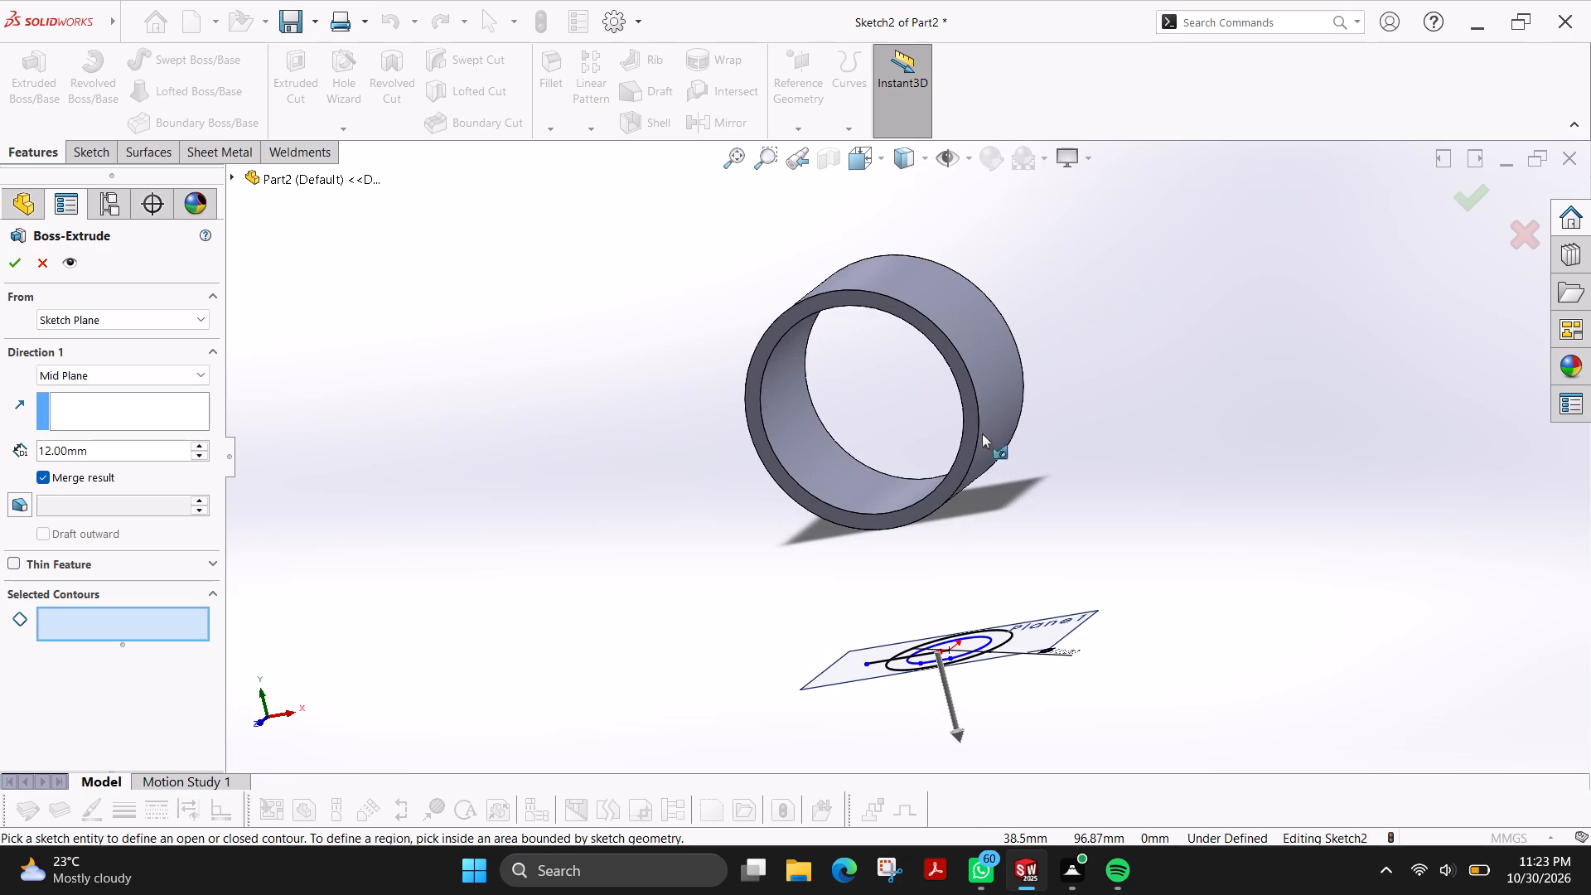
pyautogui.moveTo(1070, 402); pyautogui.dragTo(1068, 475, button='middle')
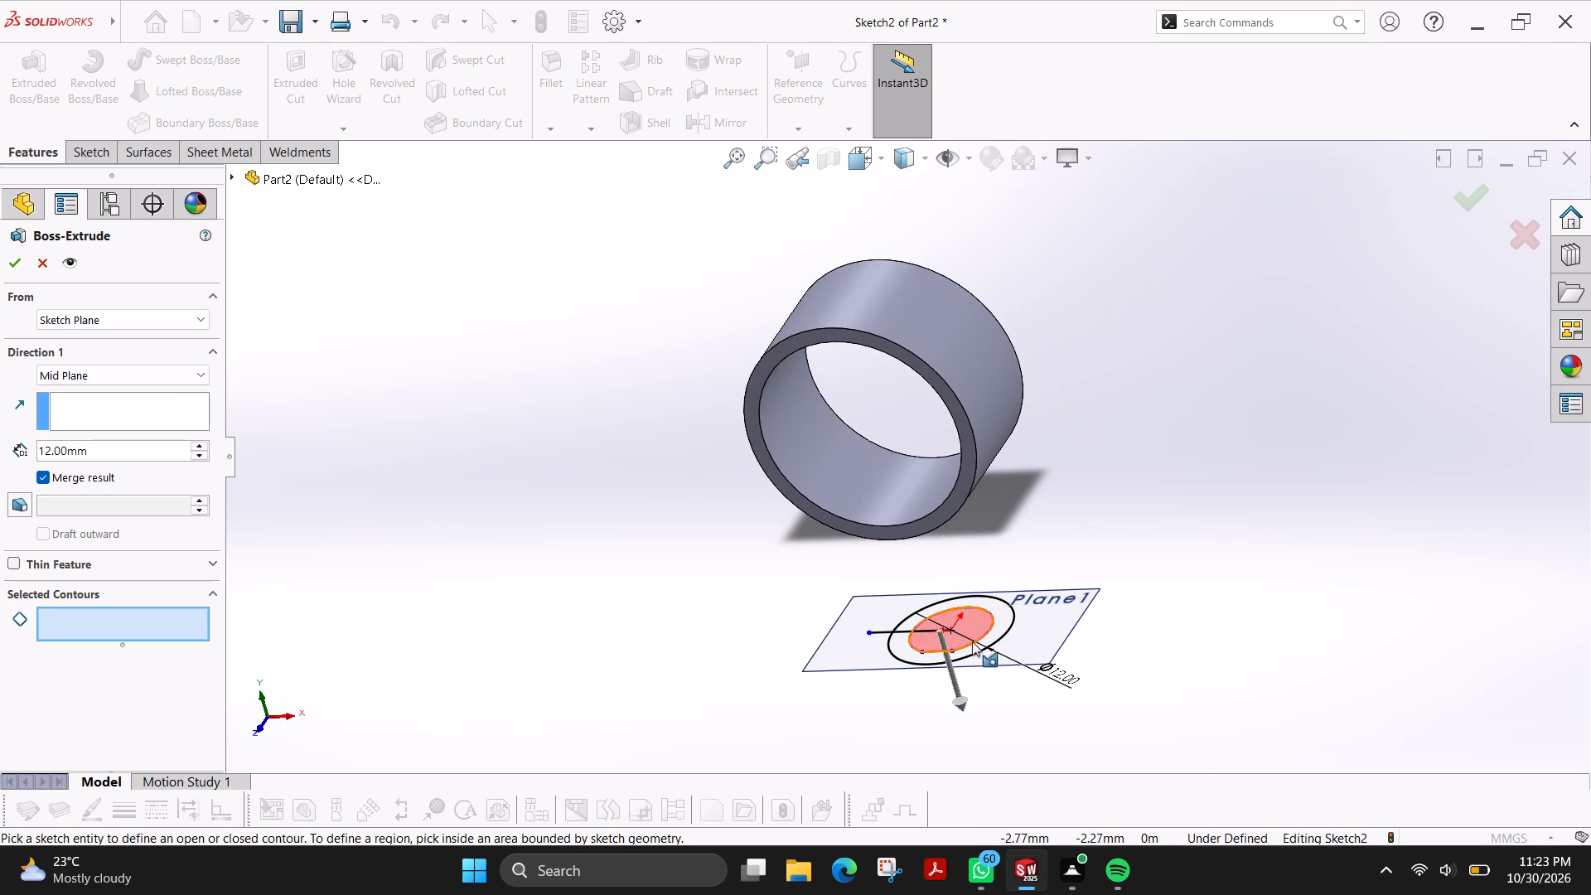
pyautogui.click(996, 631)
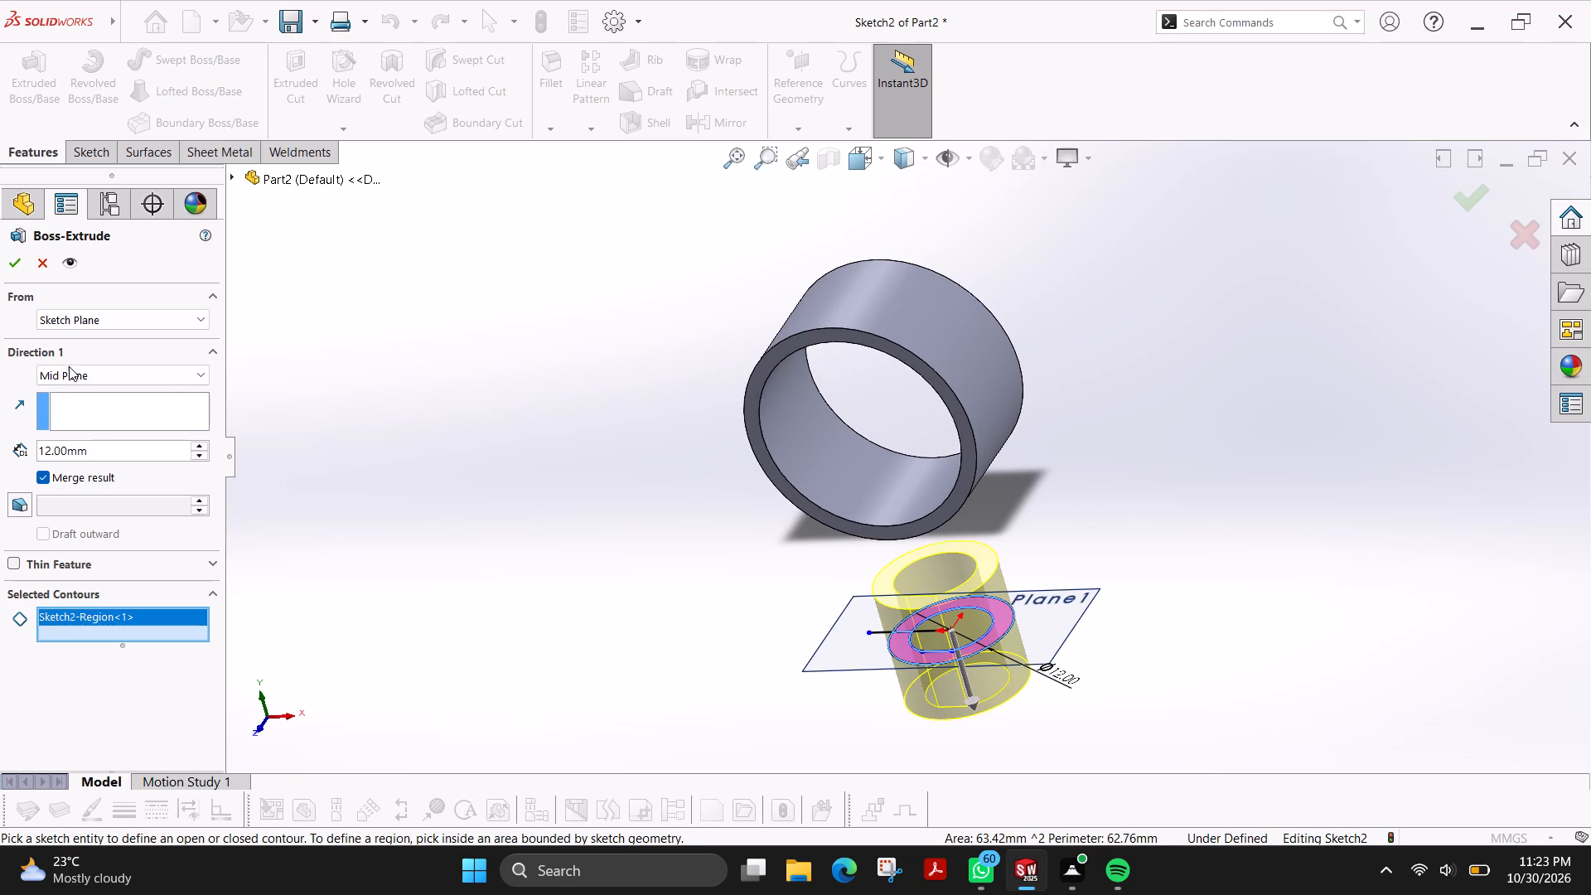
pyautogui.click(65, 378)
pyautogui.click(70, 394)
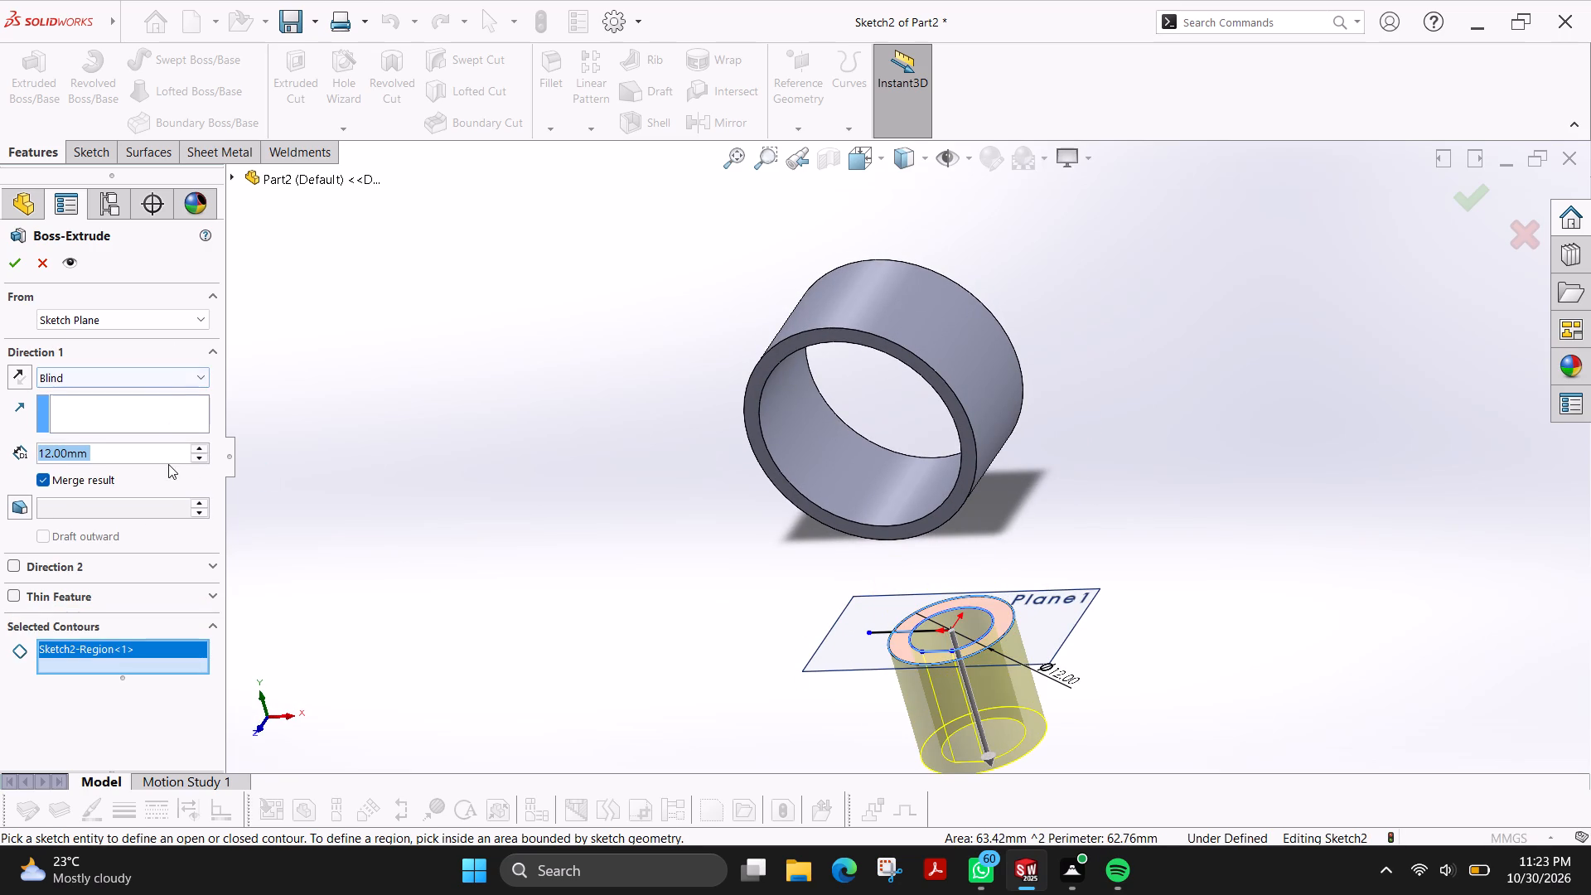
pyautogui.doubleClick(203, 450)
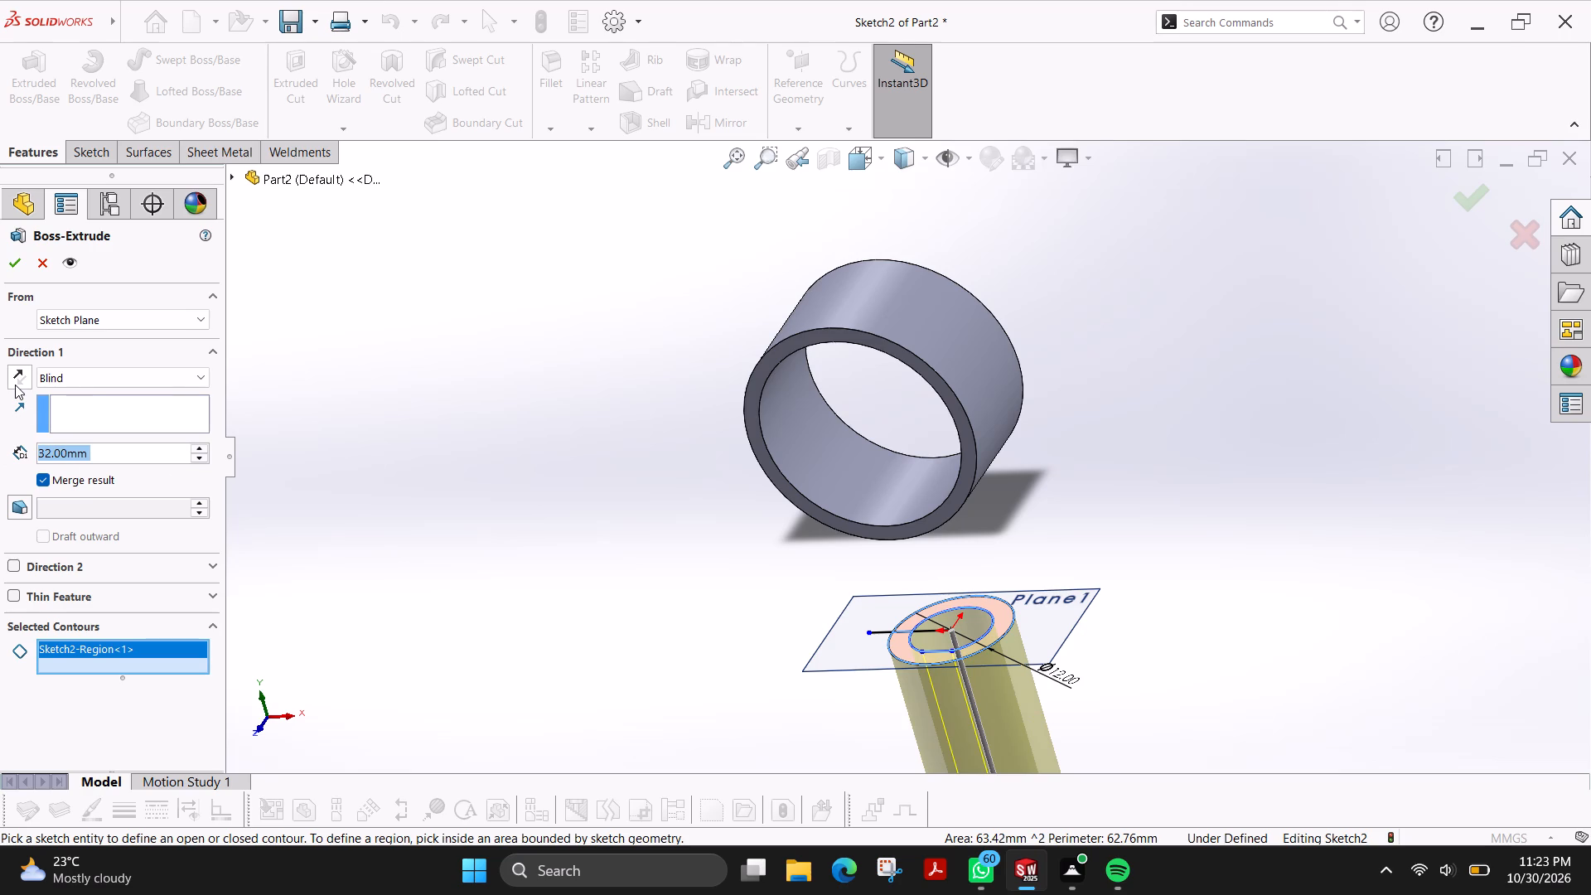
pyautogui.click(15, 384)
pyautogui.click(197, 458)
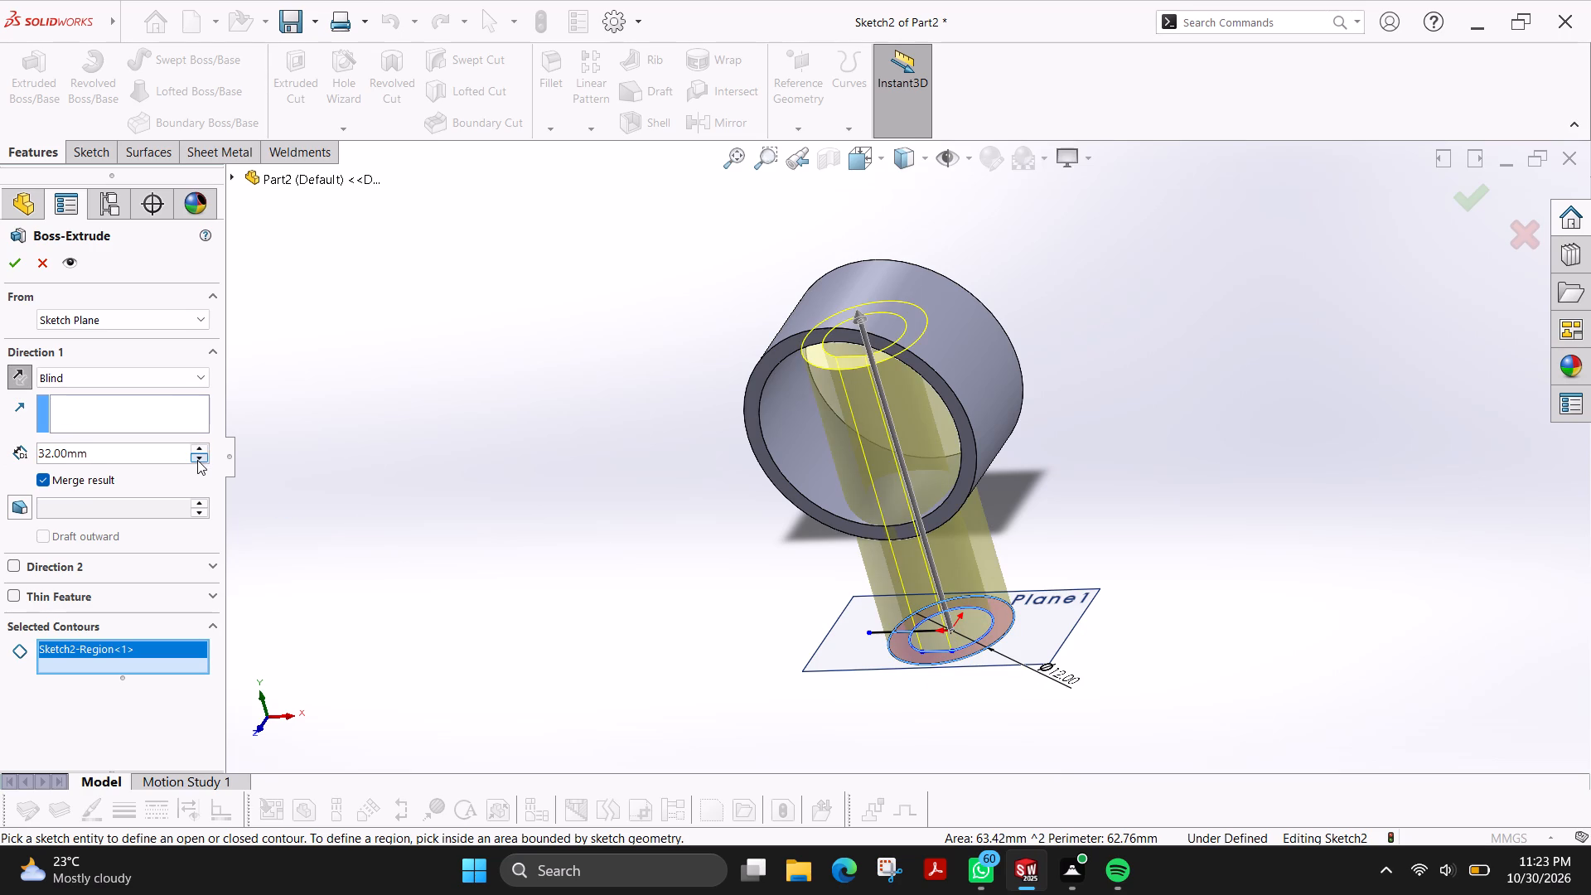
pyautogui.click(197, 460)
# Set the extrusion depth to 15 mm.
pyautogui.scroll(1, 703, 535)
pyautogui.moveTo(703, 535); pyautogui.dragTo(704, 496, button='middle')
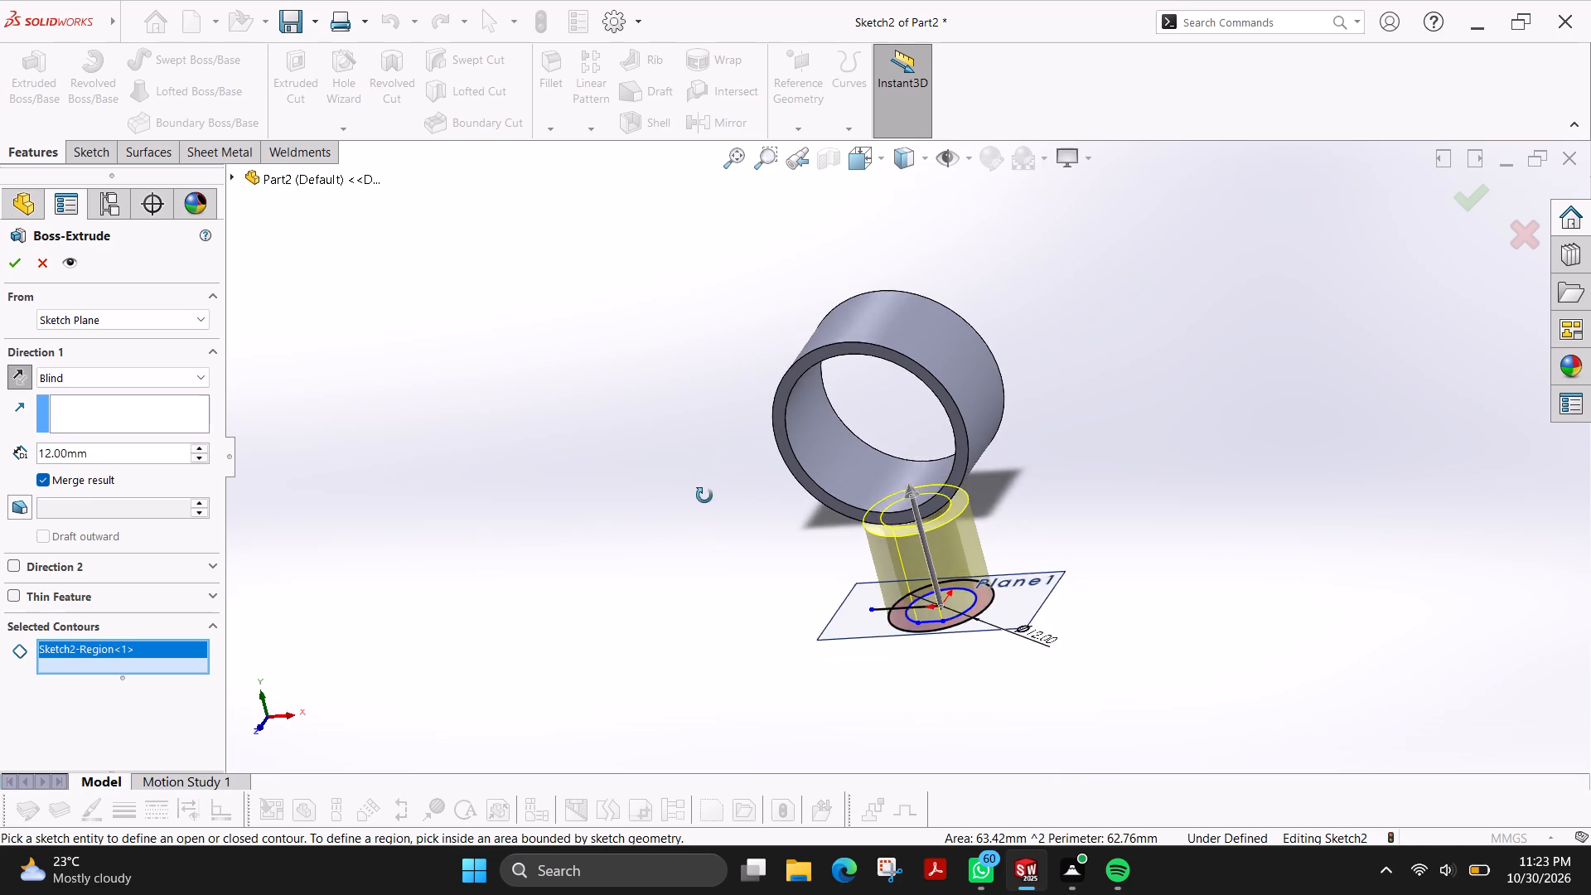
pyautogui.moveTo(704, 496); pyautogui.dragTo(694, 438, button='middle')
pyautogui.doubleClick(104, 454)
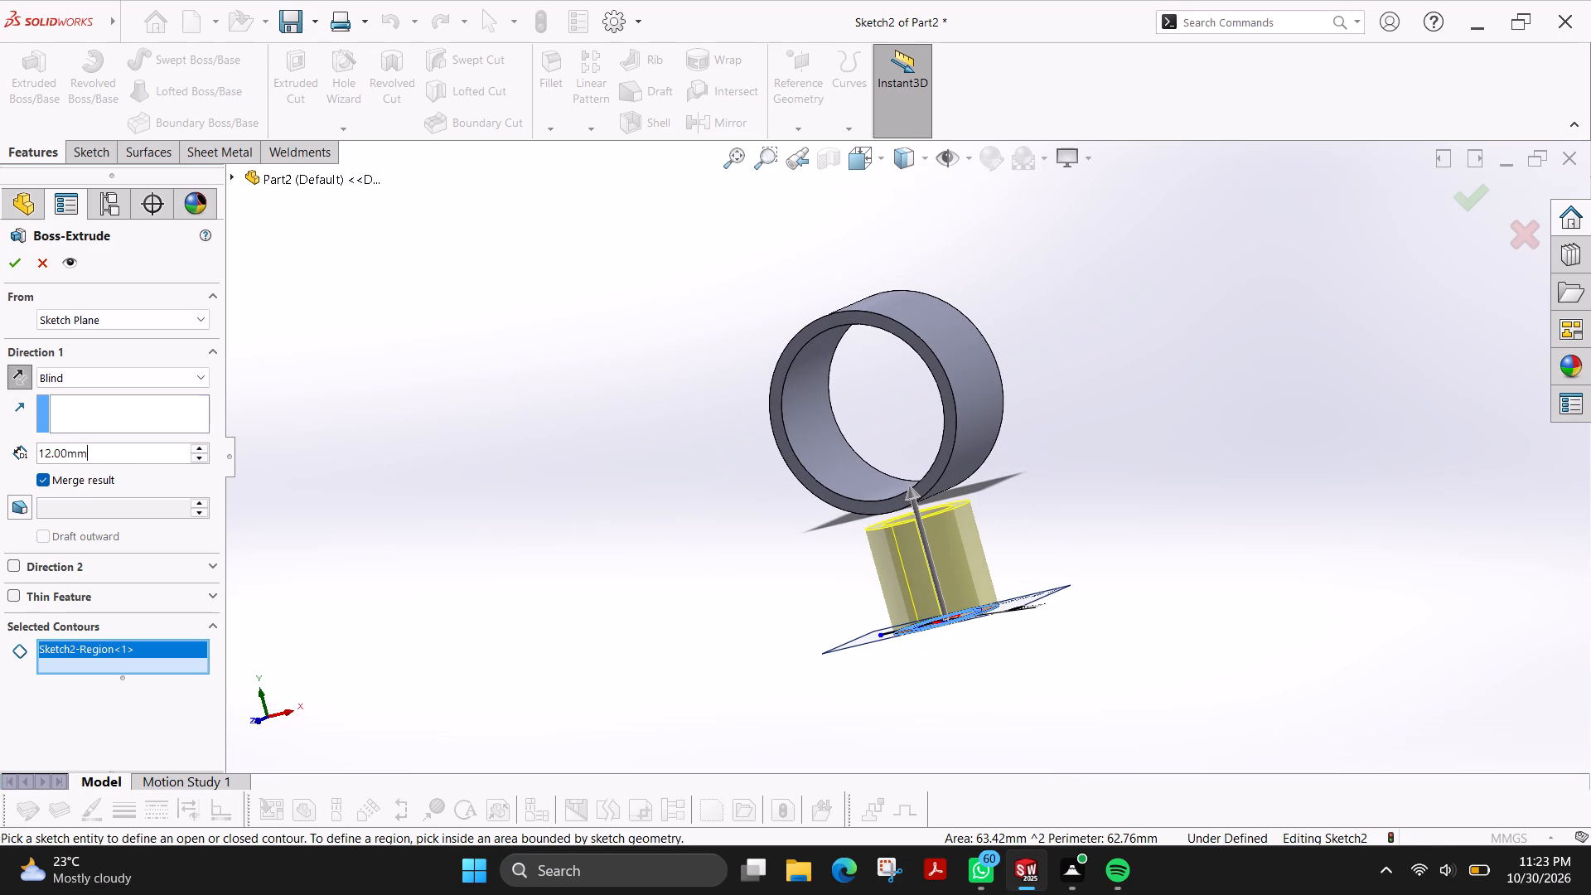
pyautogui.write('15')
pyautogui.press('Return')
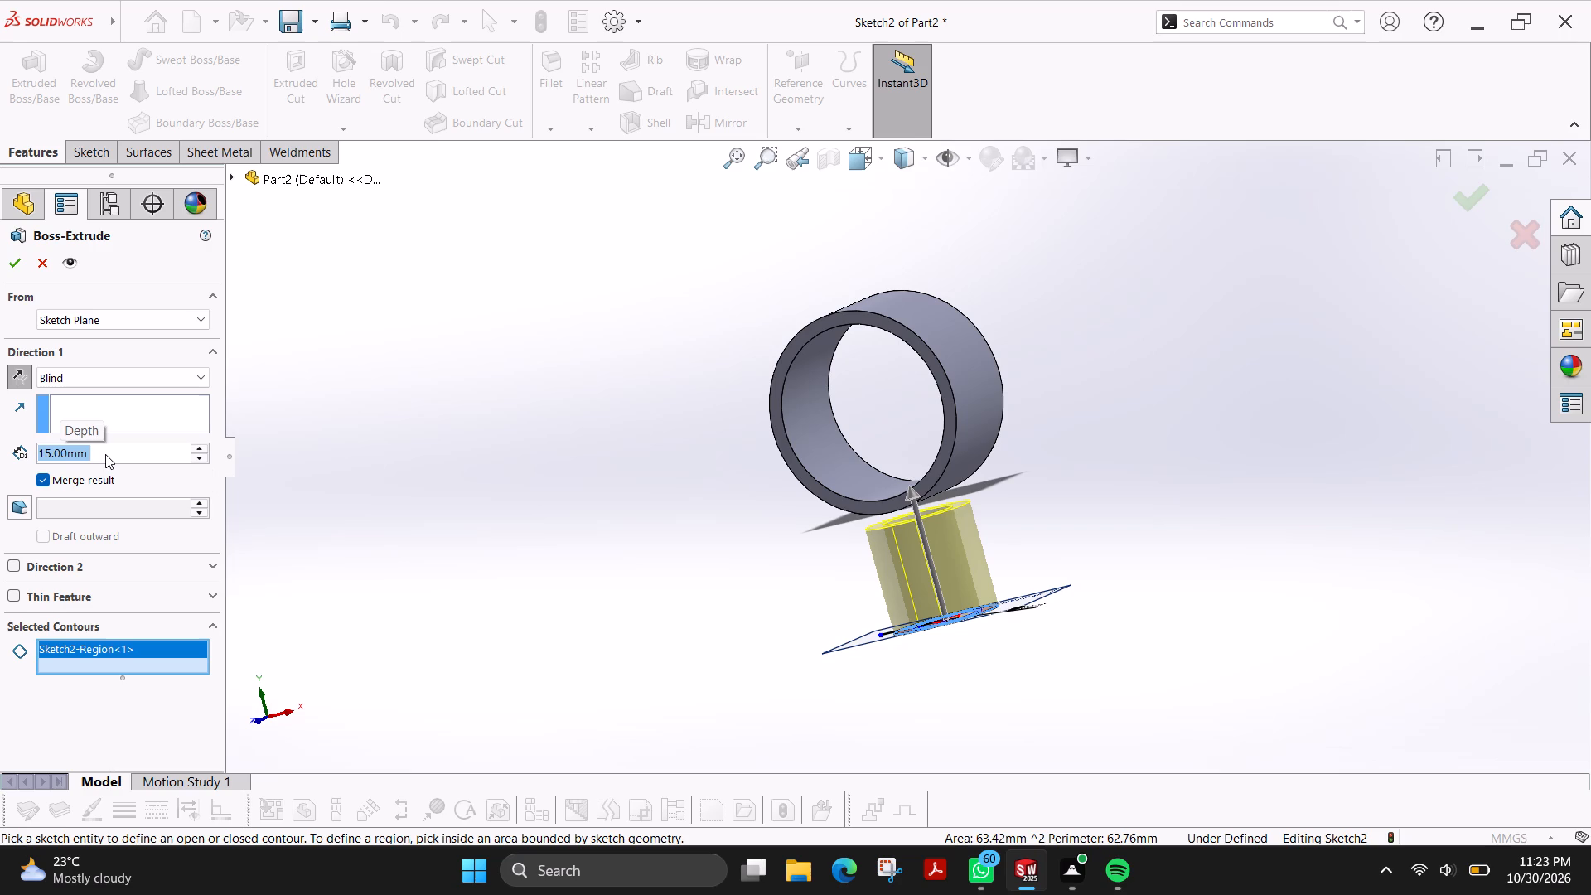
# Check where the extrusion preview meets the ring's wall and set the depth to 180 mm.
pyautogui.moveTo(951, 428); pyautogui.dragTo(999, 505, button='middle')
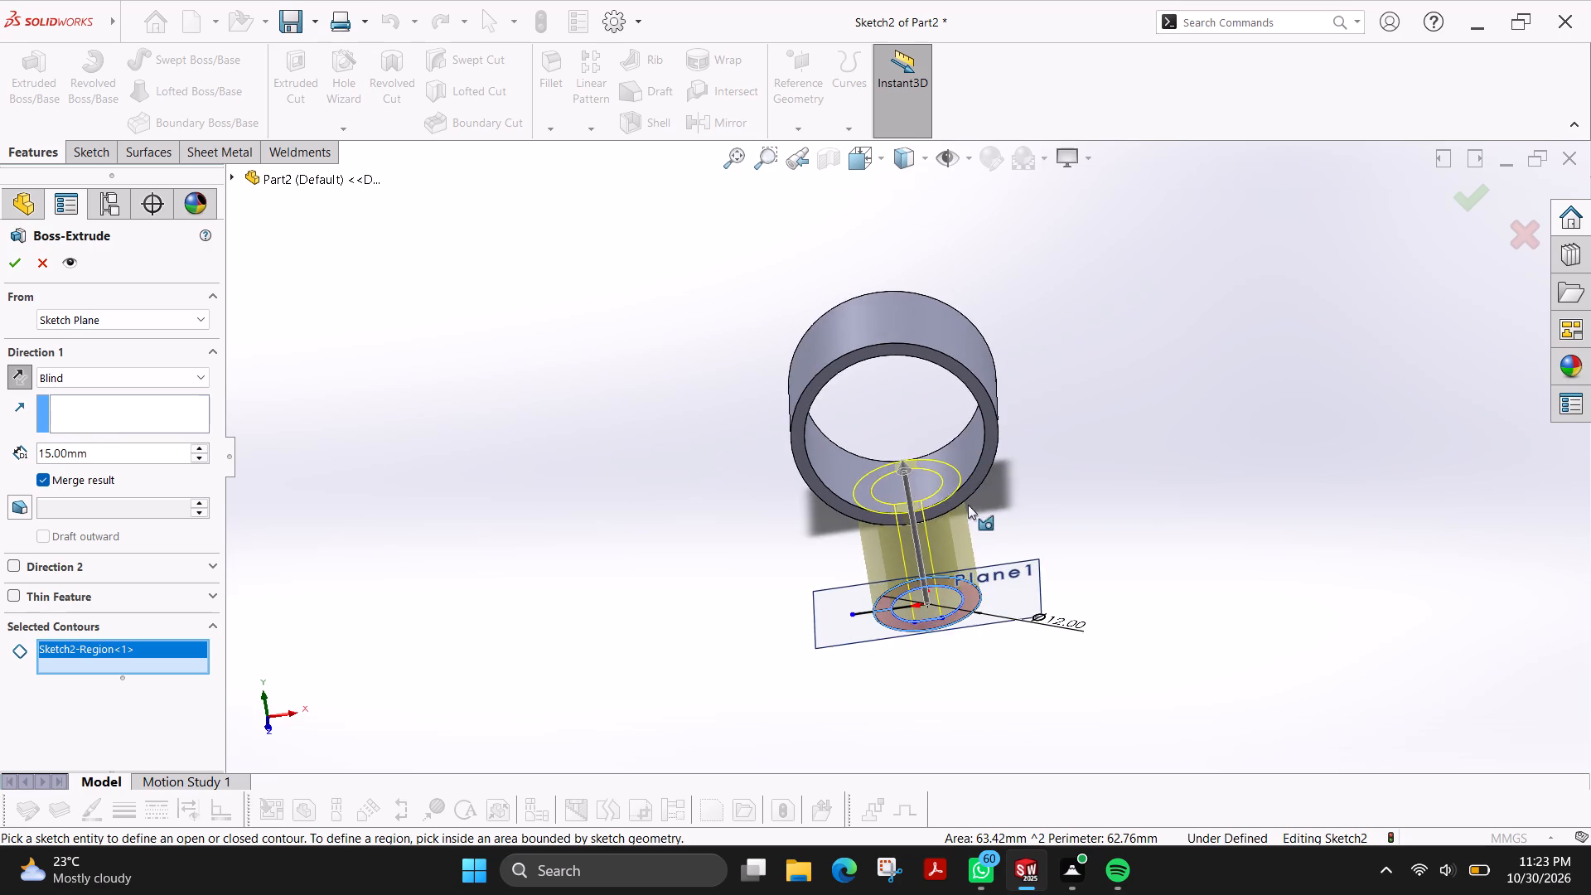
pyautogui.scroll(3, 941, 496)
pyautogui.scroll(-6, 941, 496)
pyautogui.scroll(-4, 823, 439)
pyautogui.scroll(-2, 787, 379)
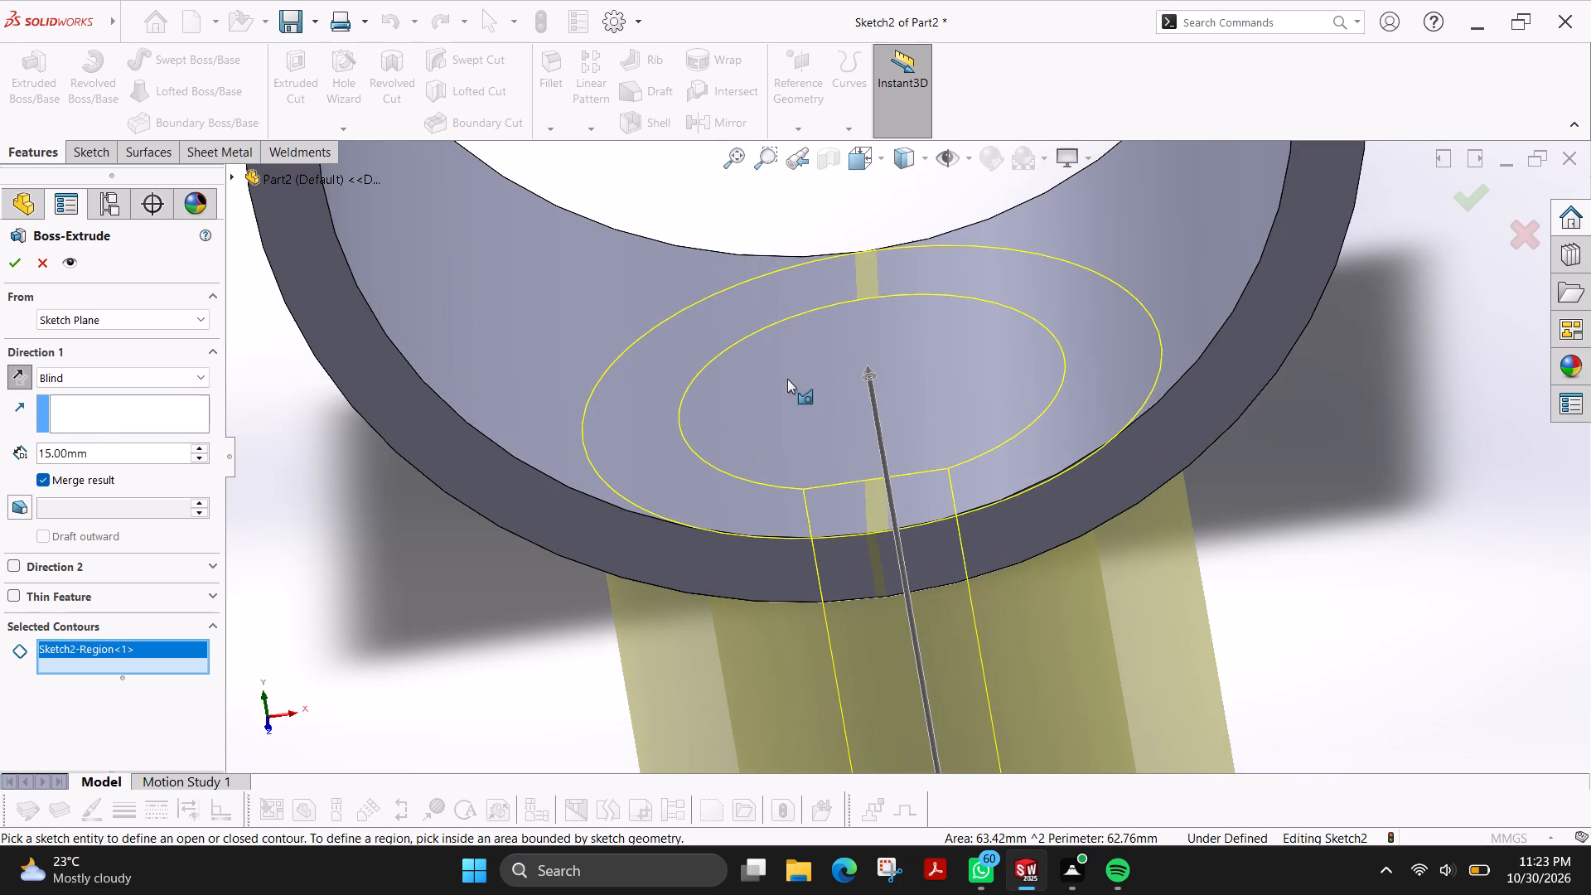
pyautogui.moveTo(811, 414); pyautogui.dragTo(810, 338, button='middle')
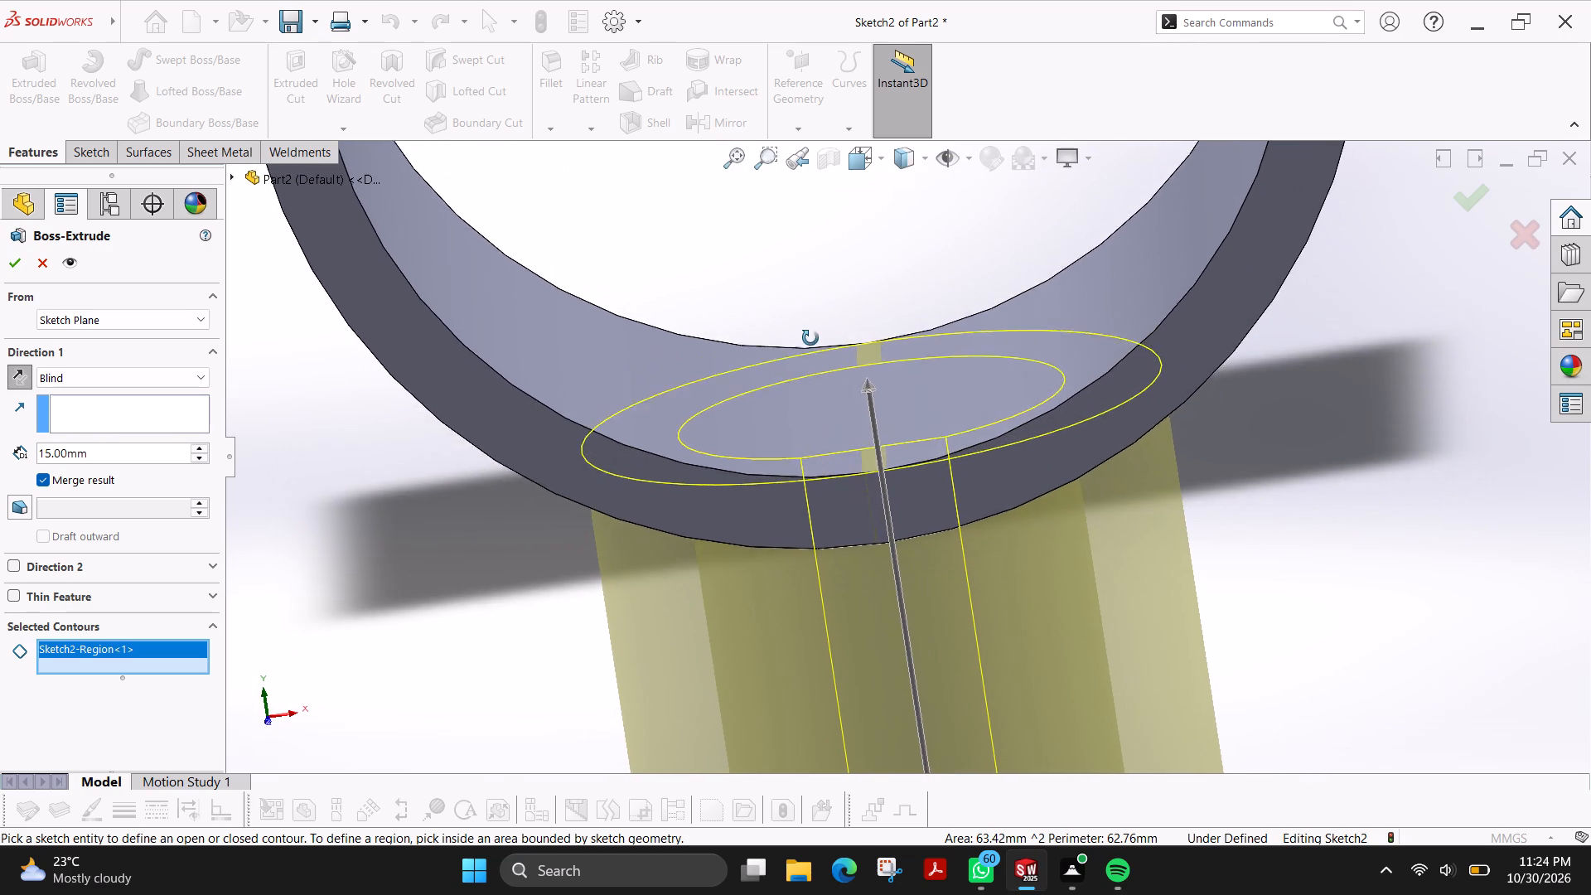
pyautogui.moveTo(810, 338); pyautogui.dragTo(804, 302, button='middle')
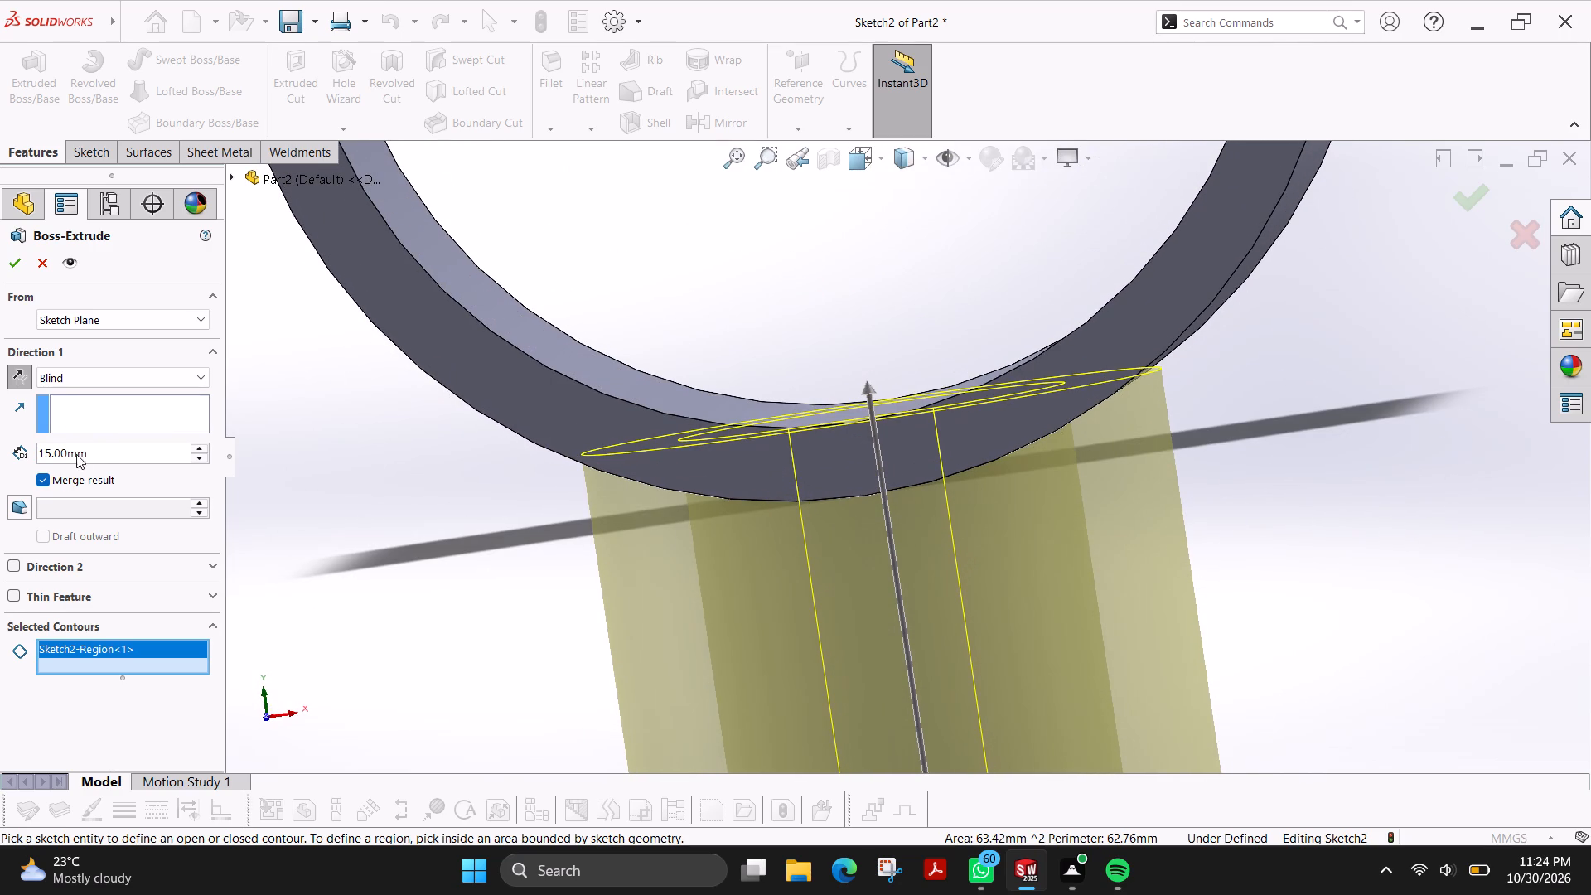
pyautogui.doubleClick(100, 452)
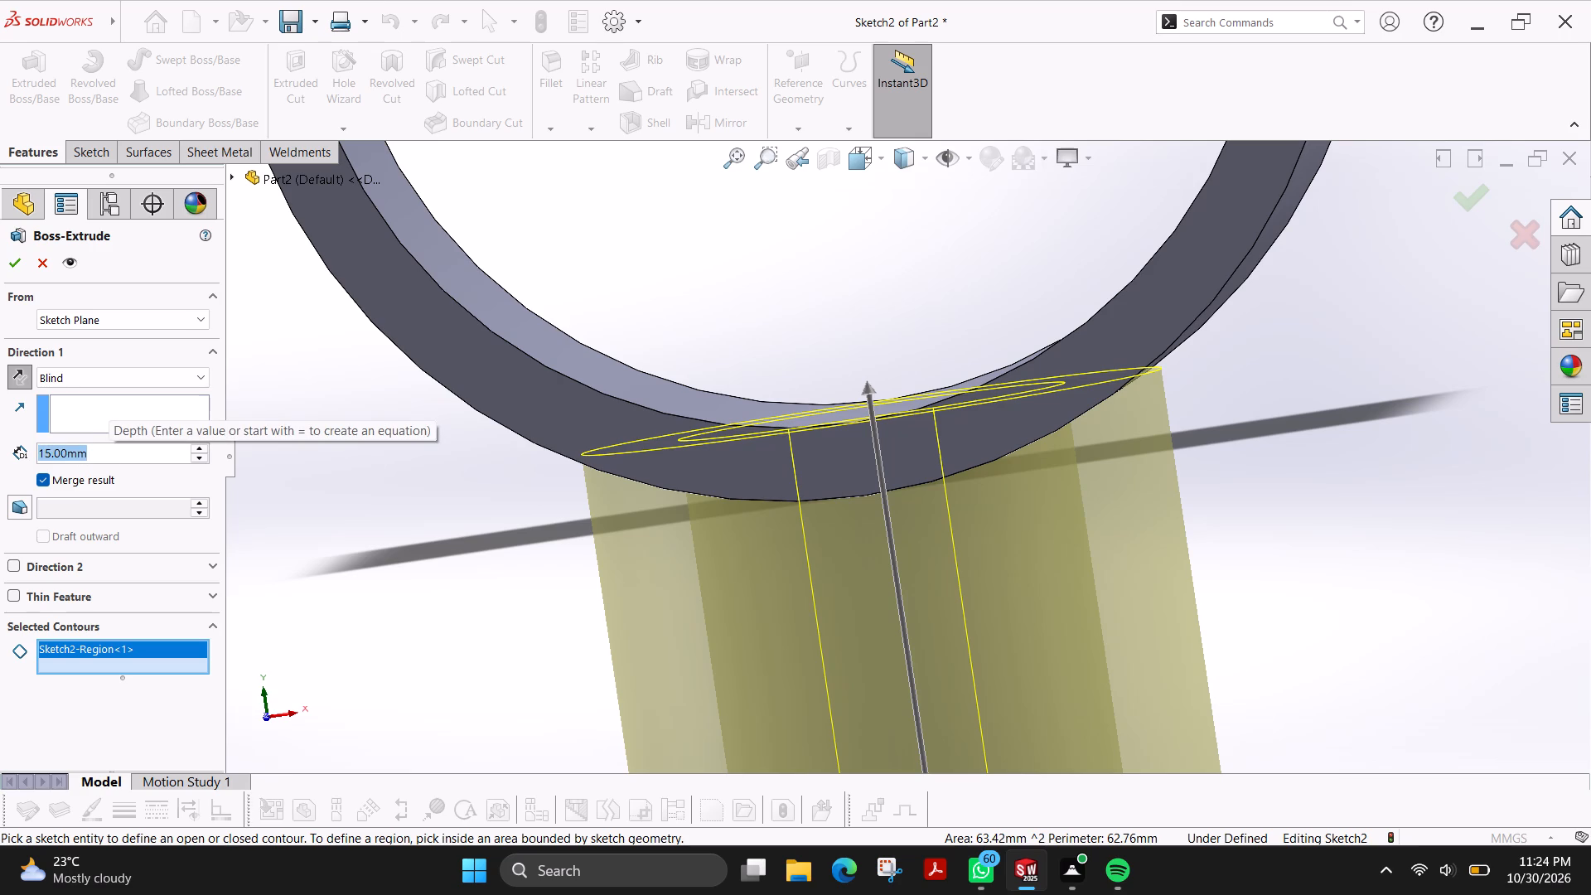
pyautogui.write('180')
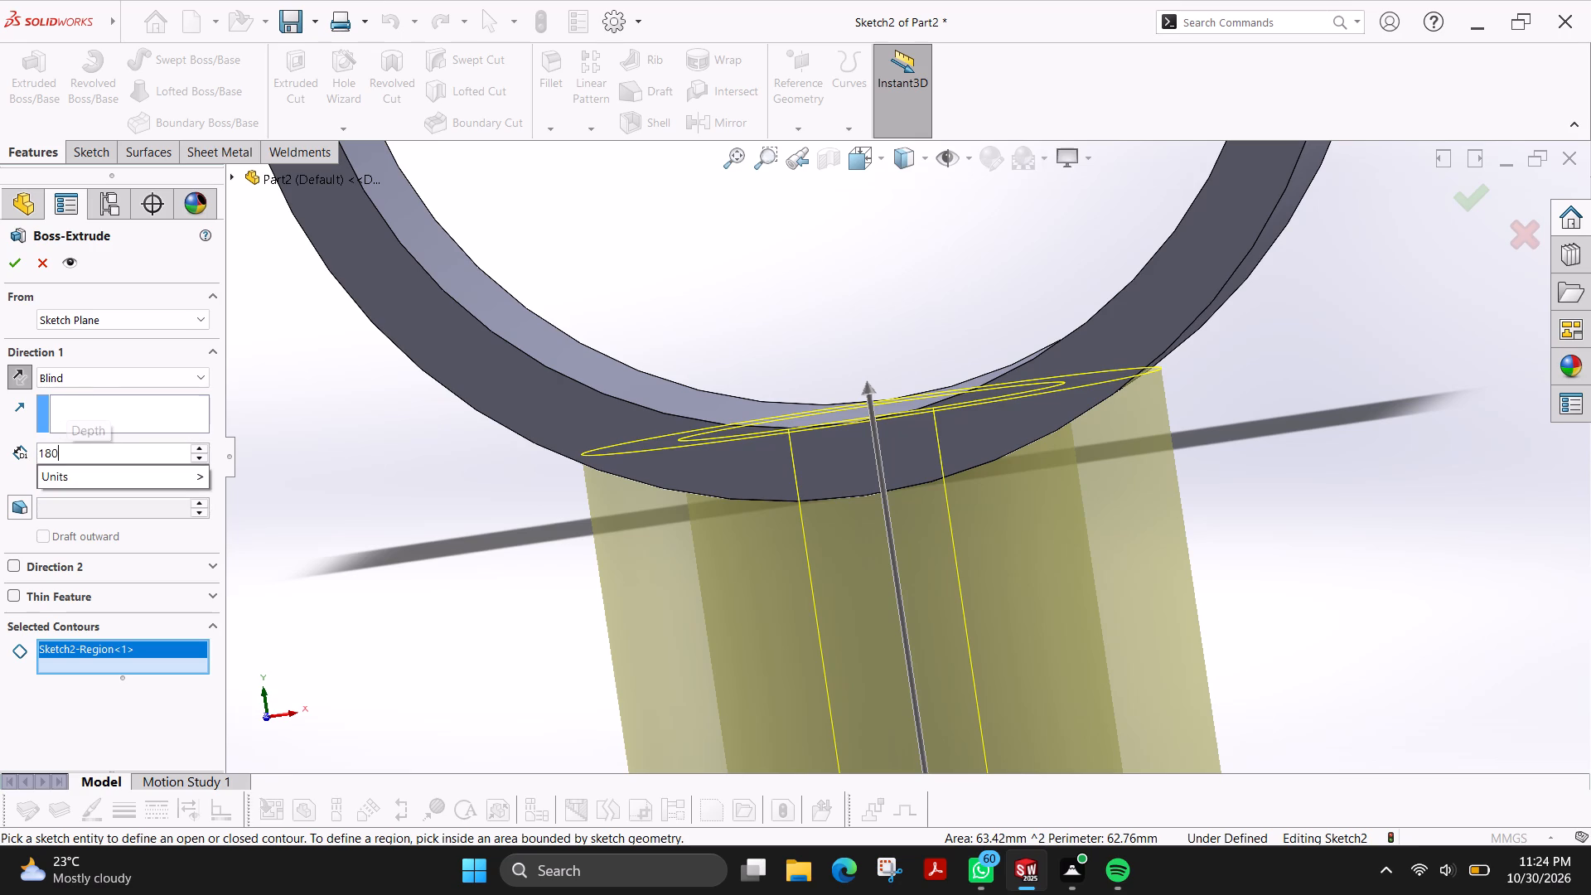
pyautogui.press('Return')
# Set the extrusion depth to 18 mm and finish the hollow stem reaching into the ring.
pyautogui.scroll(4, 599, 406)
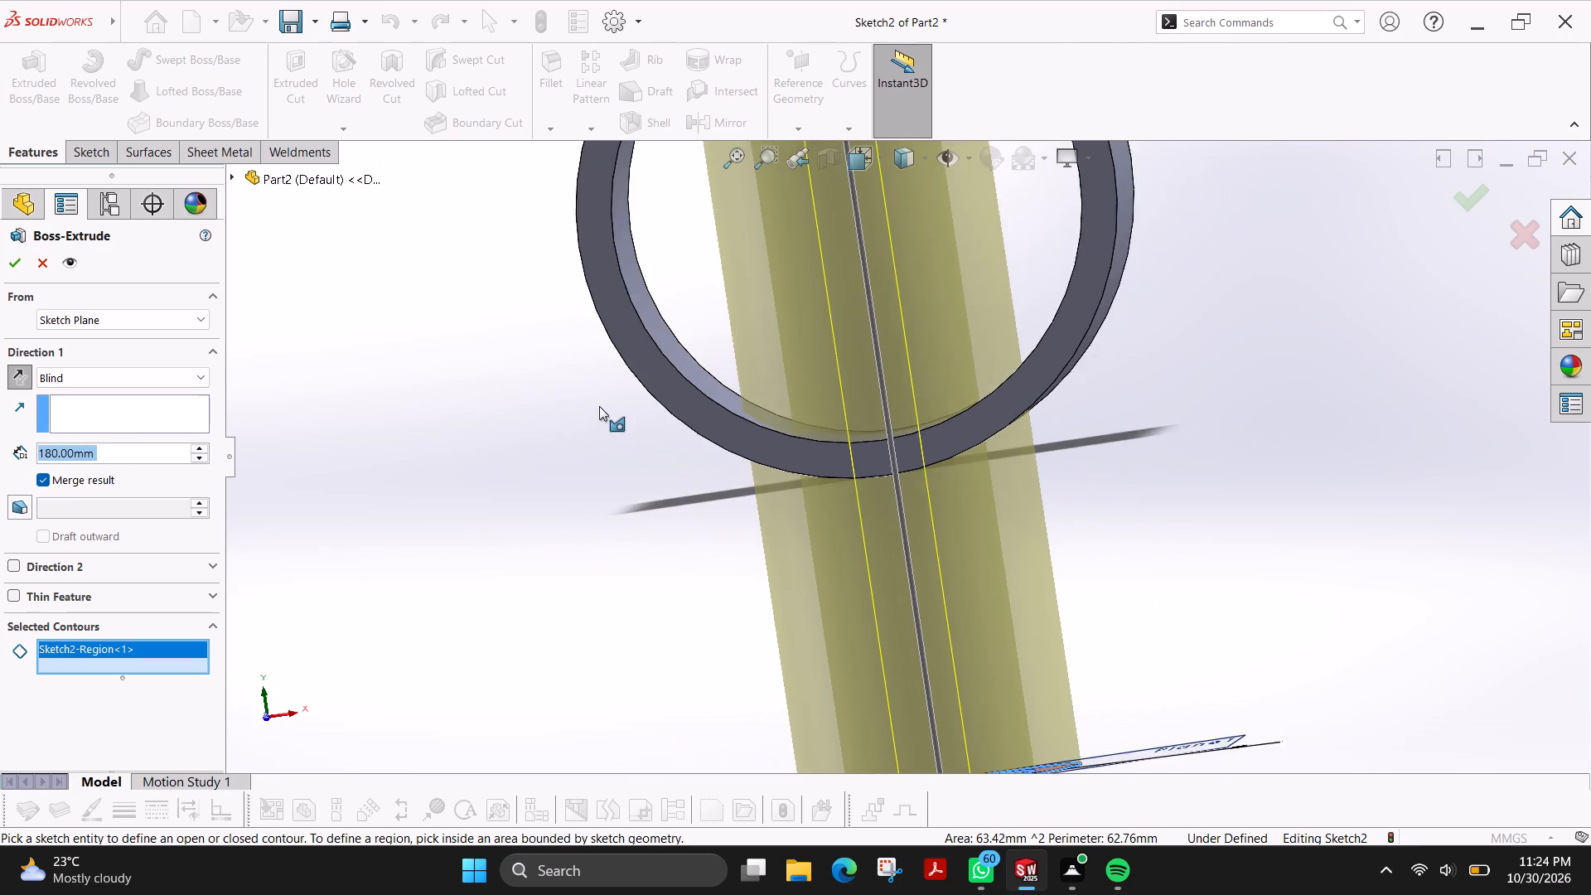
pyautogui.scroll(3, 599, 406)
pyautogui.scroll(2, 857, 277)
pyautogui.scroll(-1, 857, 277)
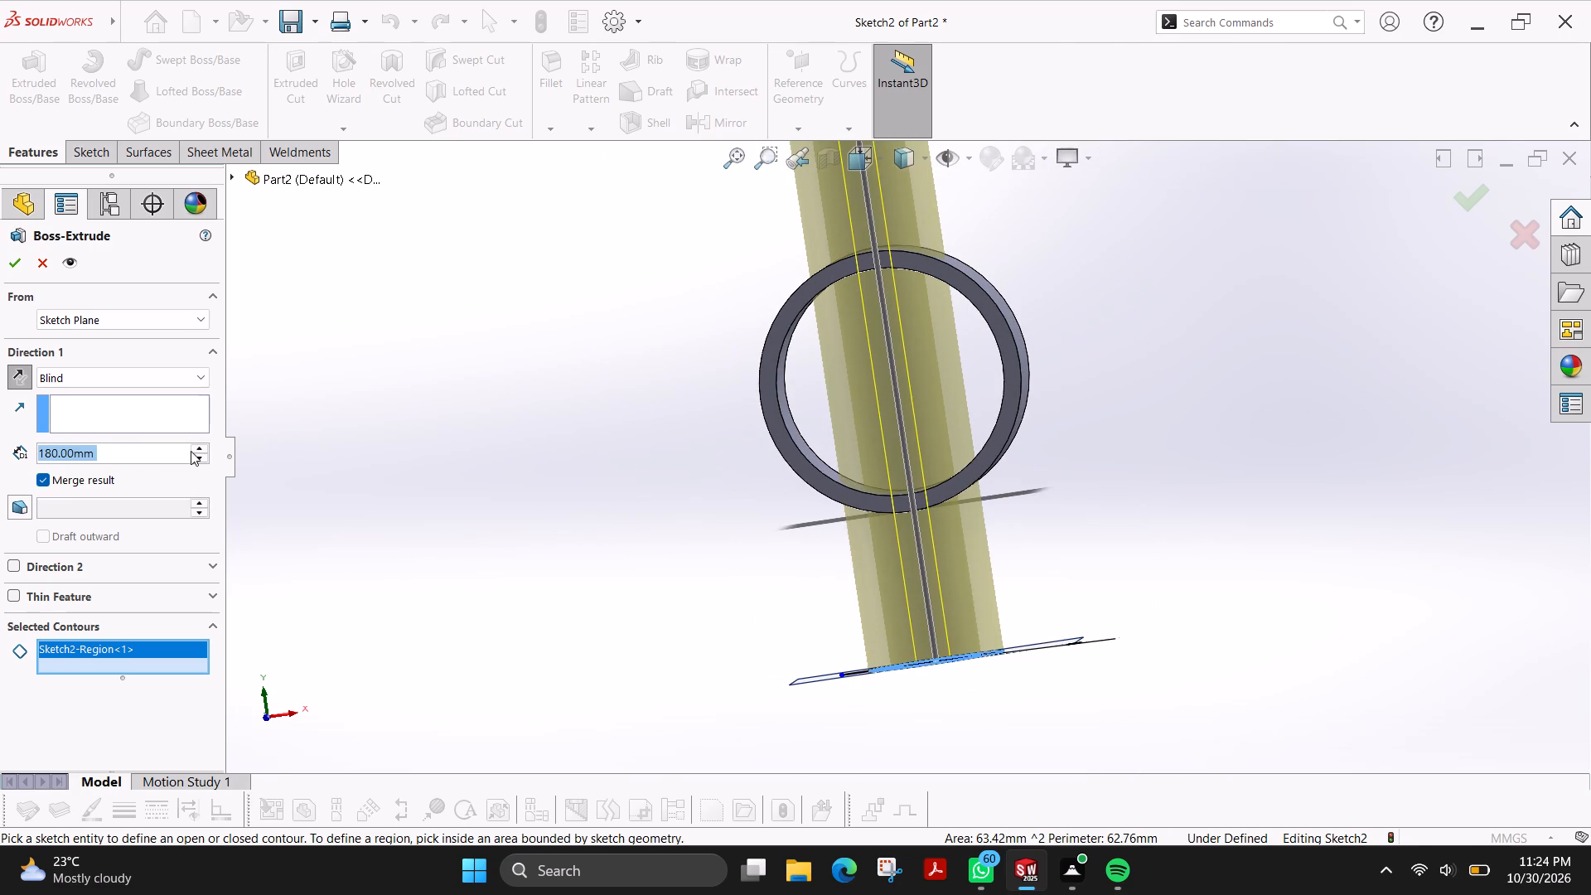
pyautogui.doubleClick(129, 452)
pyautogui.write('18')
pyautogui.press('Return')
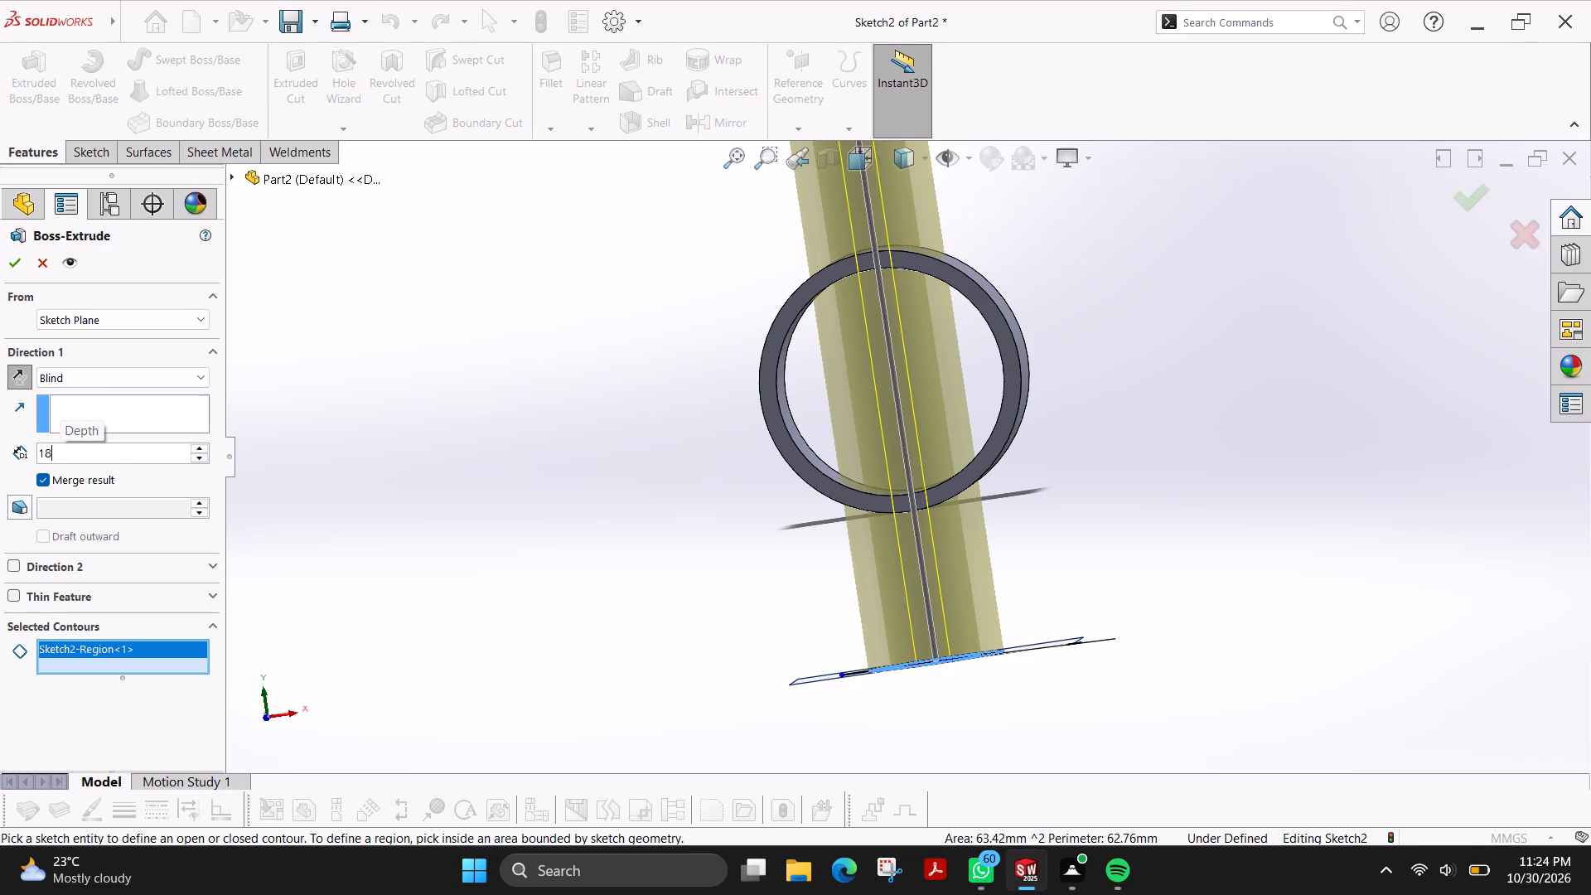
pyautogui.click(9, 254)
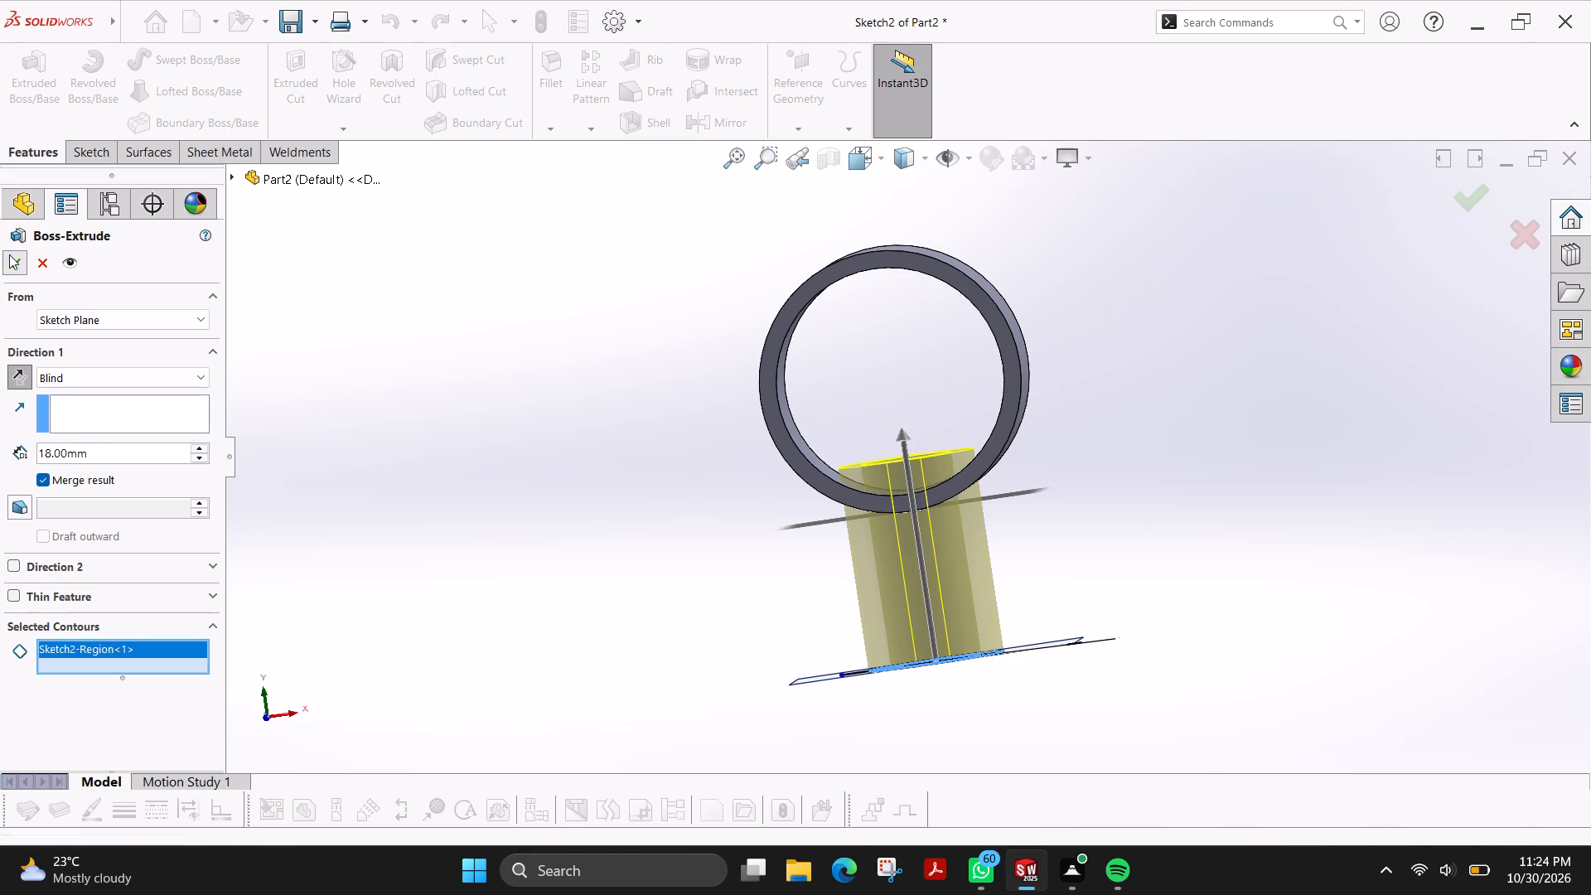
# Sketch a 10 mm radius circle on the ring's front face, centred on the origin and matching the ring's inner edge.
pyautogui.scroll(-1, 948, 473)
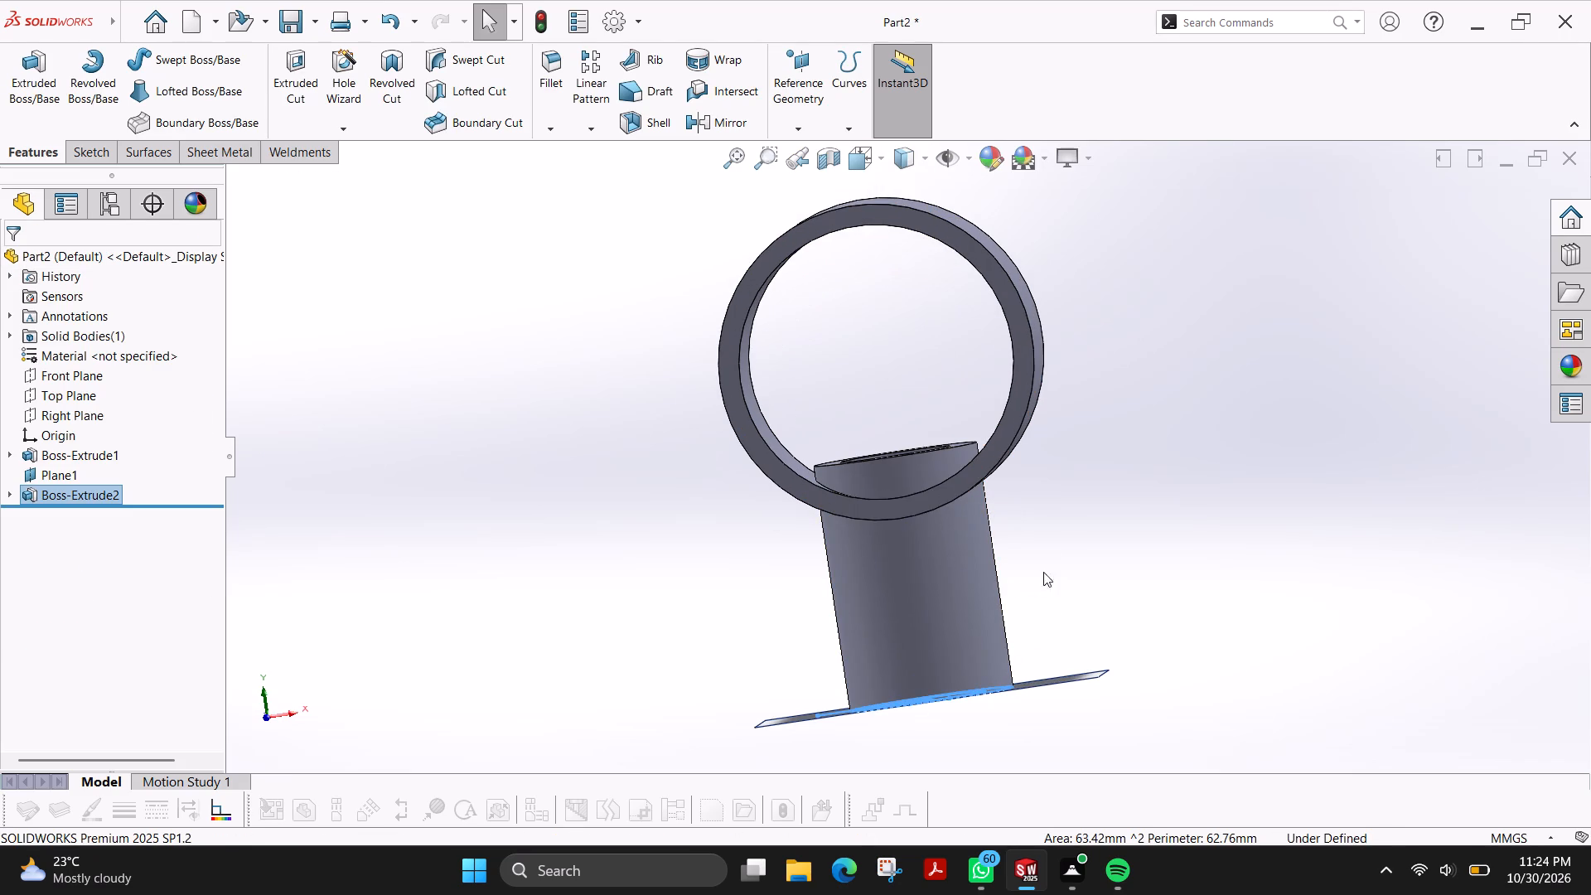
pyautogui.moveTo(1073, 525); pyautogui.dragTo(1061, 697, button='middle')
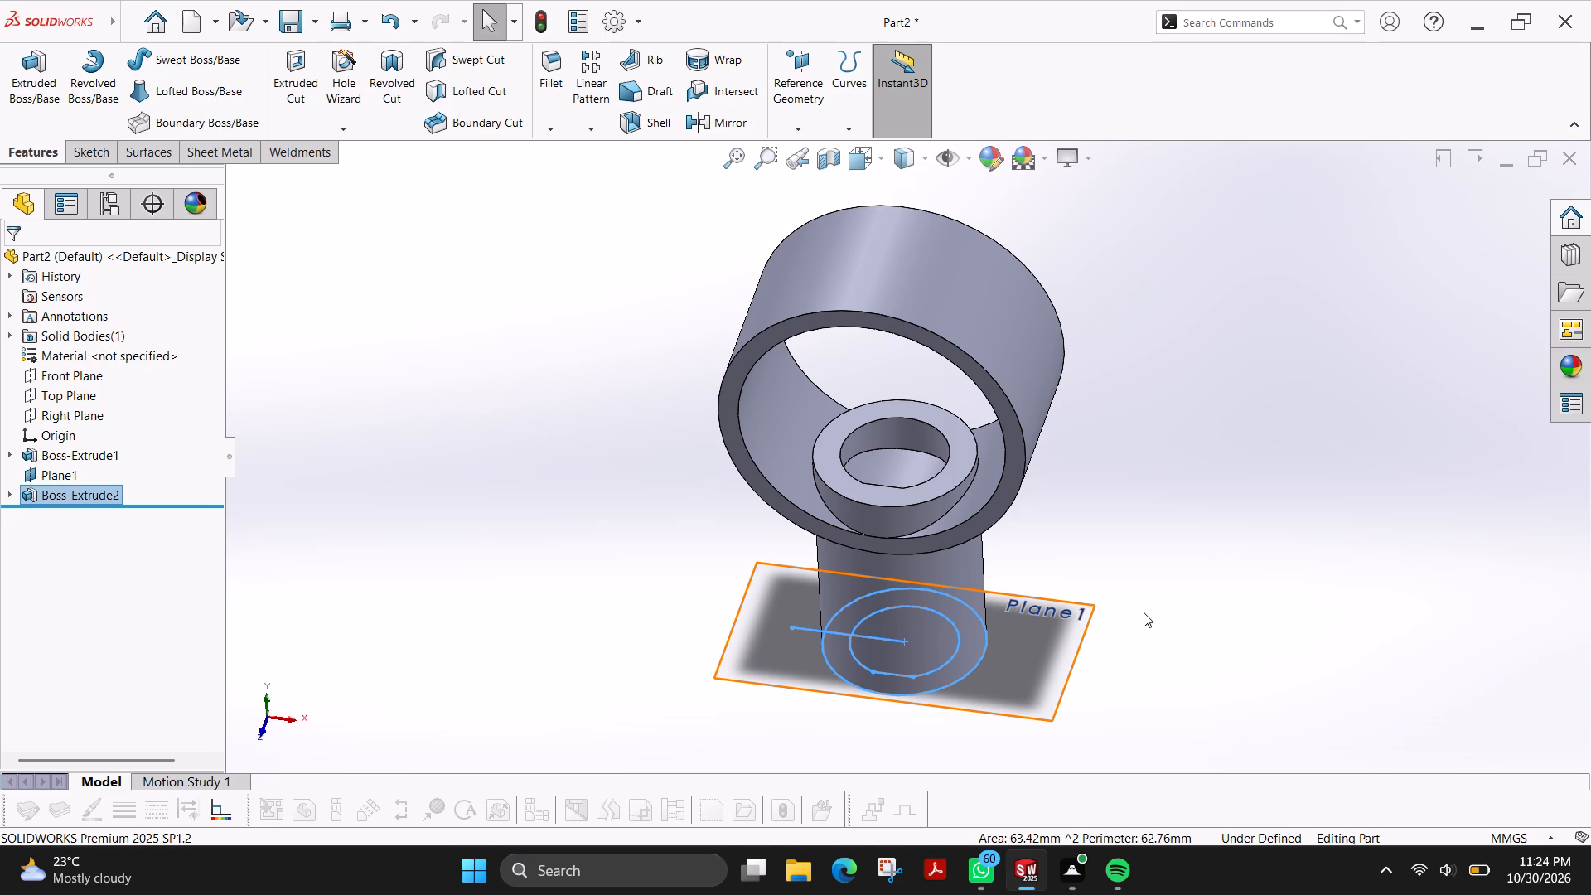
pyautogui.press('Escape')
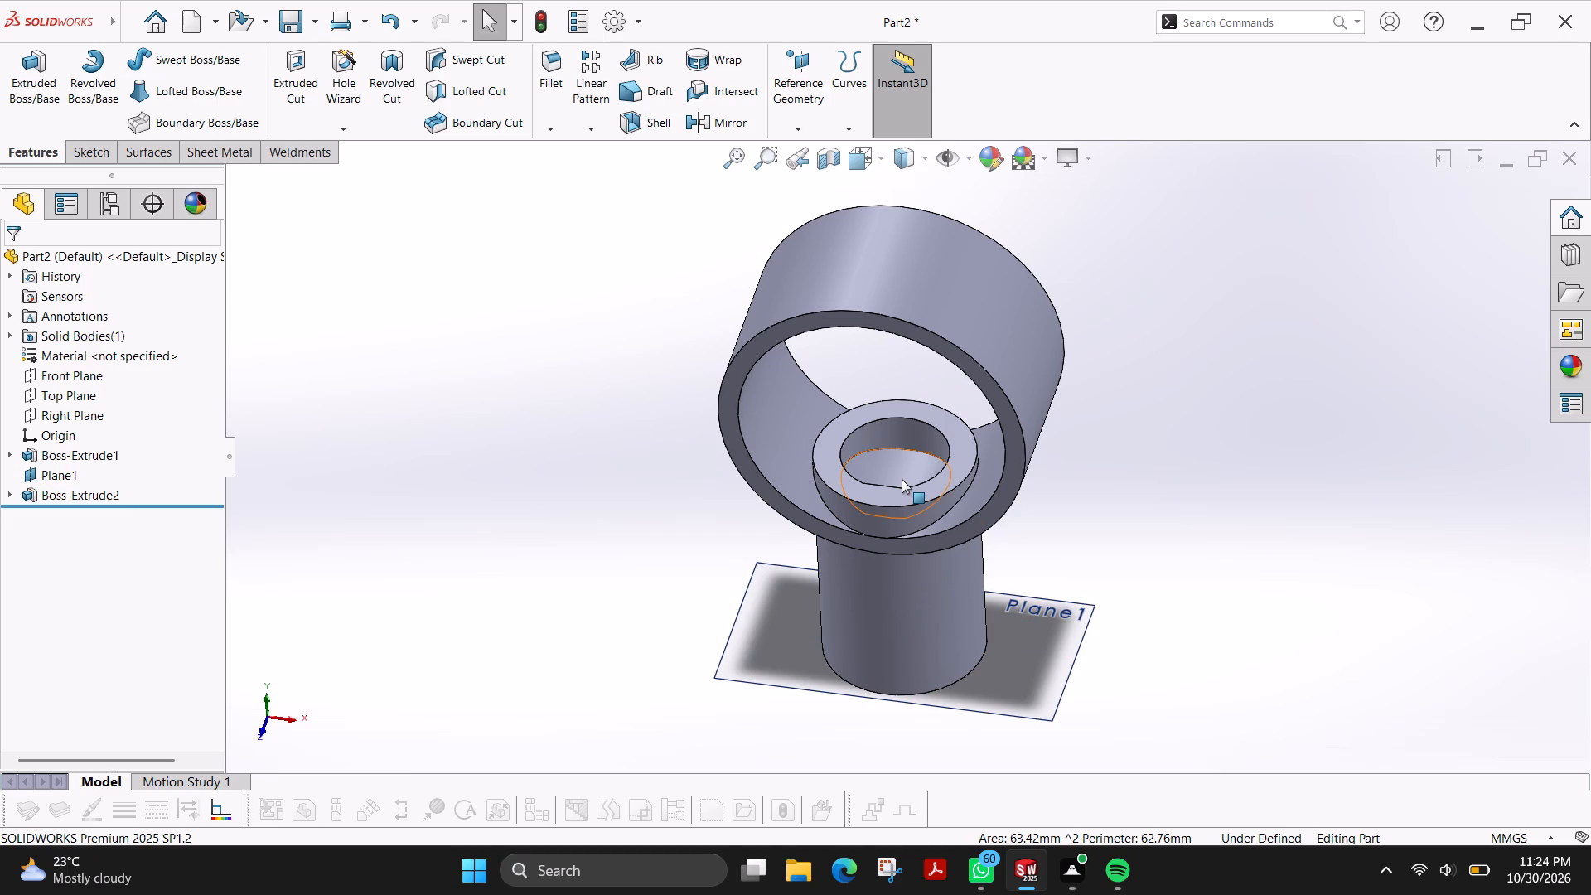
pyautogui.click(94, 151)
pyautogui.click(28, 78)
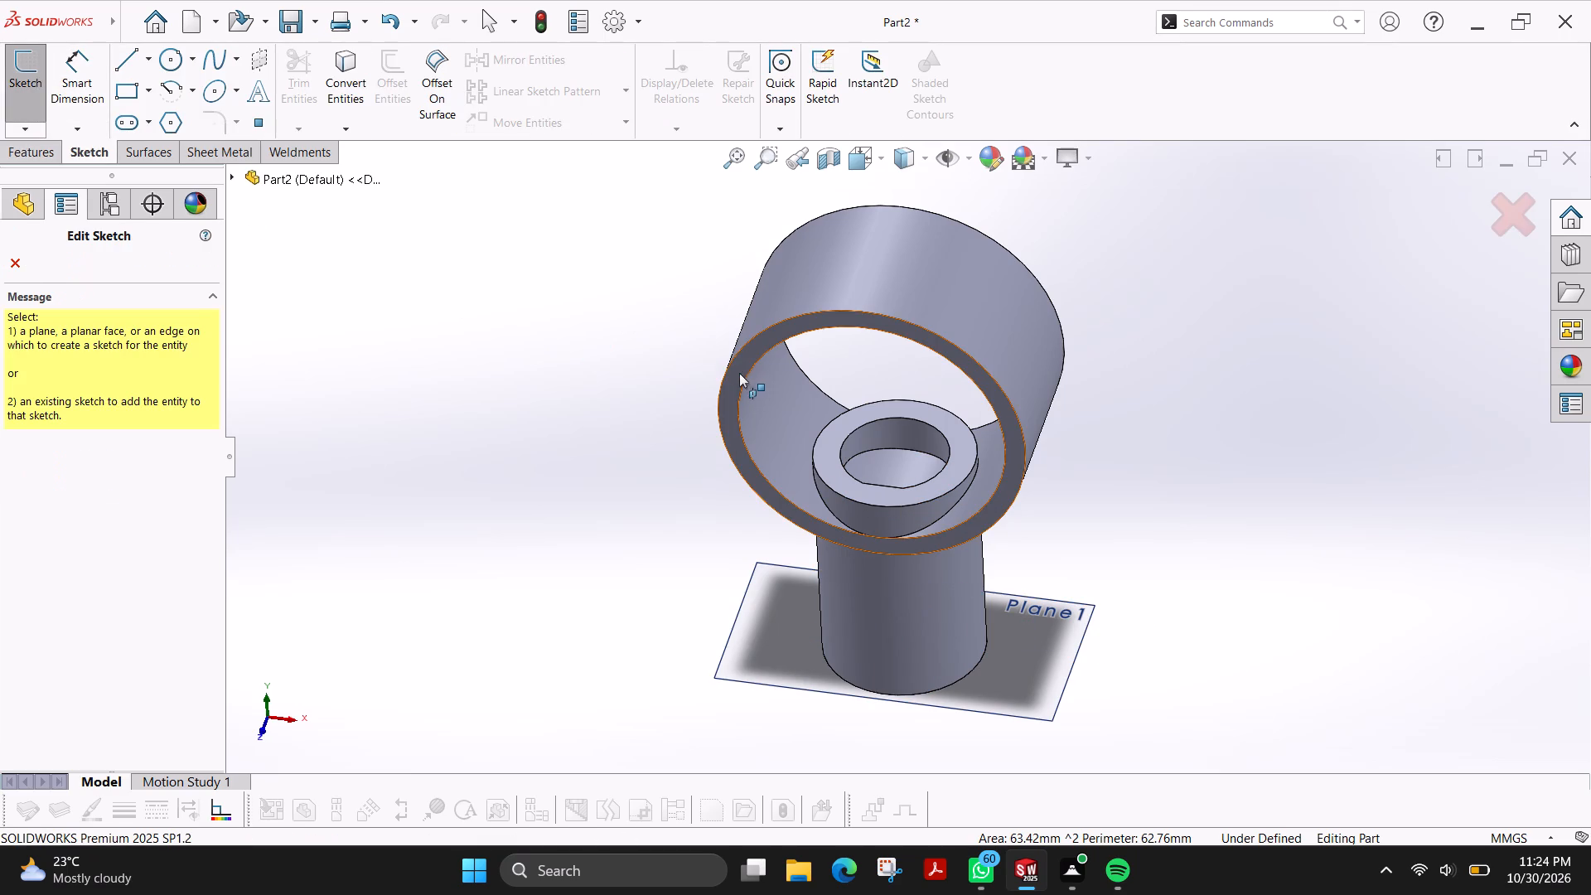
pyautogui.click(733, 372)
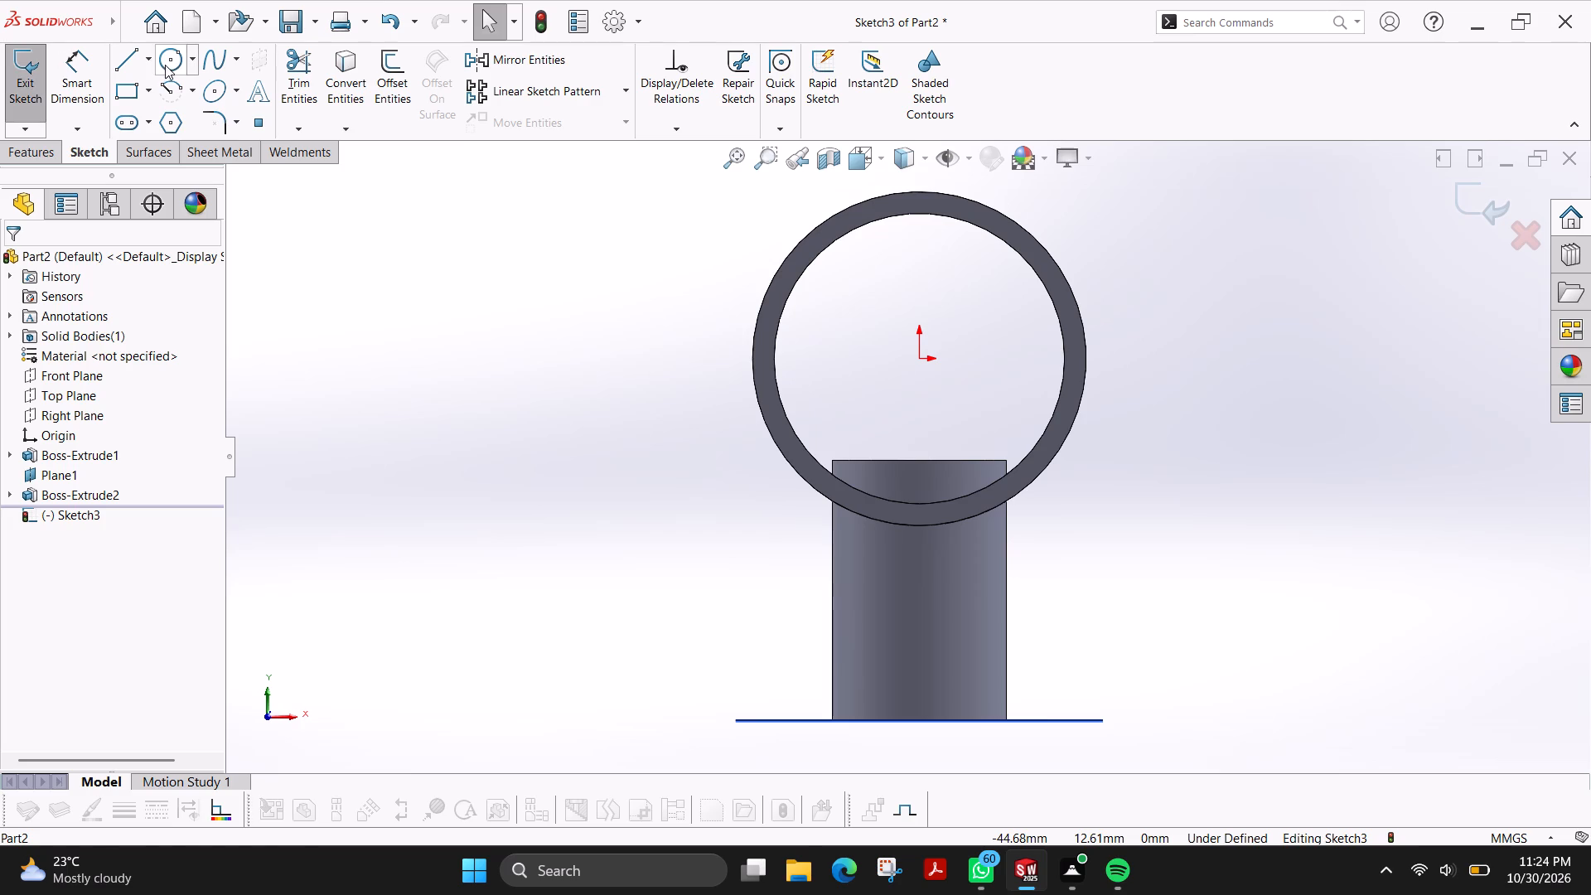
pyautogui.click(165, 65)
pyautogui.click(916, 360)
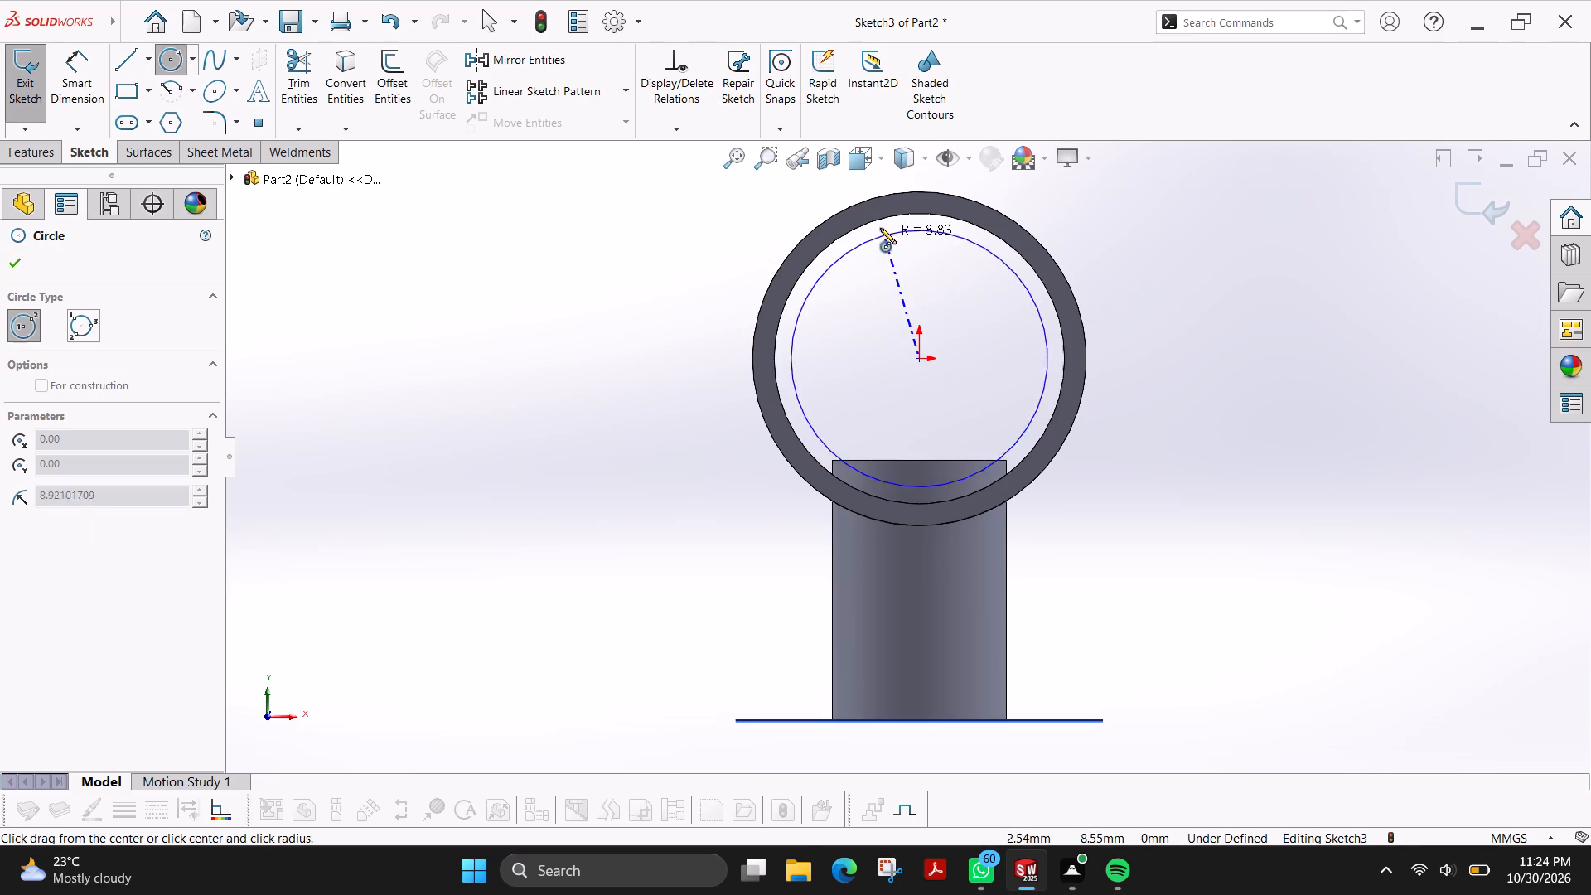
pyautogui.click(877, 224)
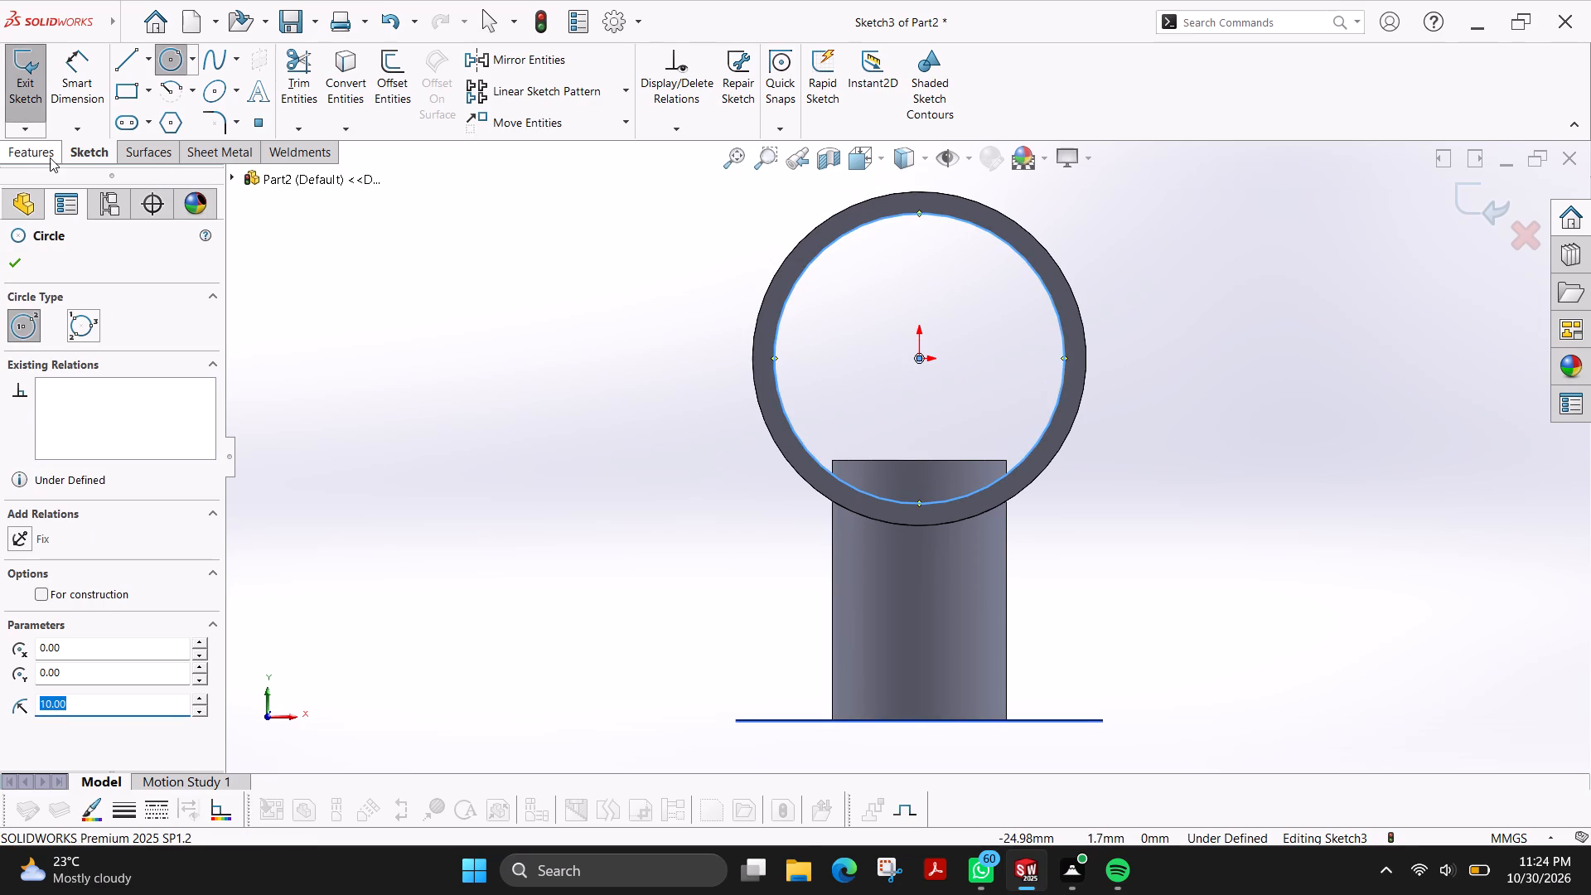
# Make a blind Extruded Cut of the circle 18 mm deep to clear the stem material from inside the ring.
pyautogui.click(47, 153)
pyautogui.click(283, 68)
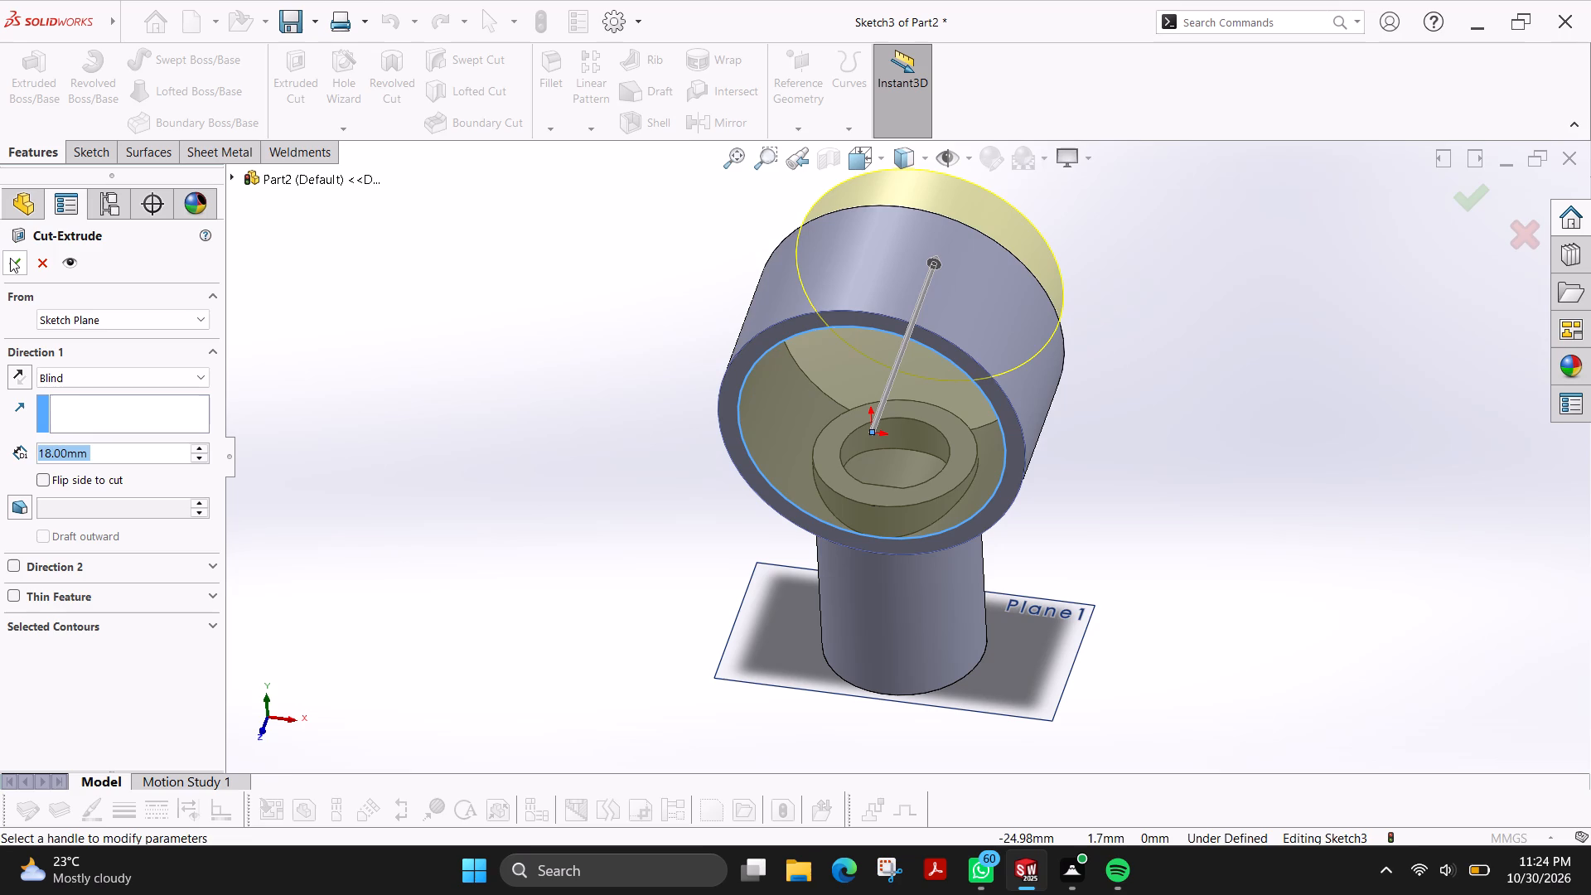
pyautogui.click(10, 258)
pyautogui.press('Escape')
# Set up a reference plane offset 2 mm outward from the ring's front face.
pyautogui.moveTo(1104, 507); pyautogui.dragTo(1104, 391, button='middle')
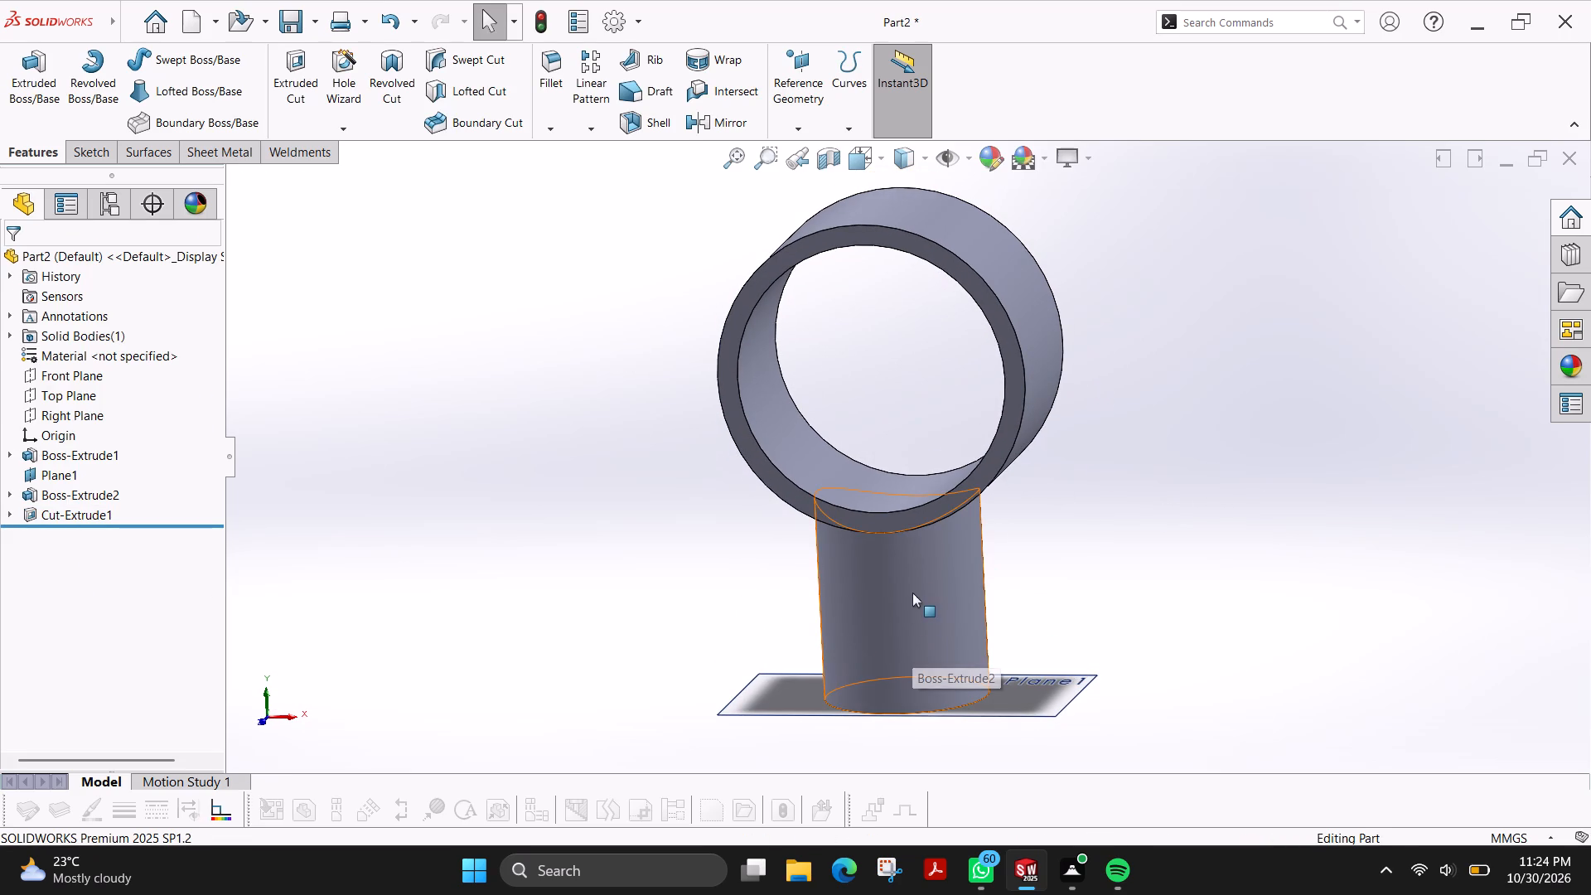
pyautogui.moveTo(886, 596); pyautogui.dragTo(901, 457, button='middle')
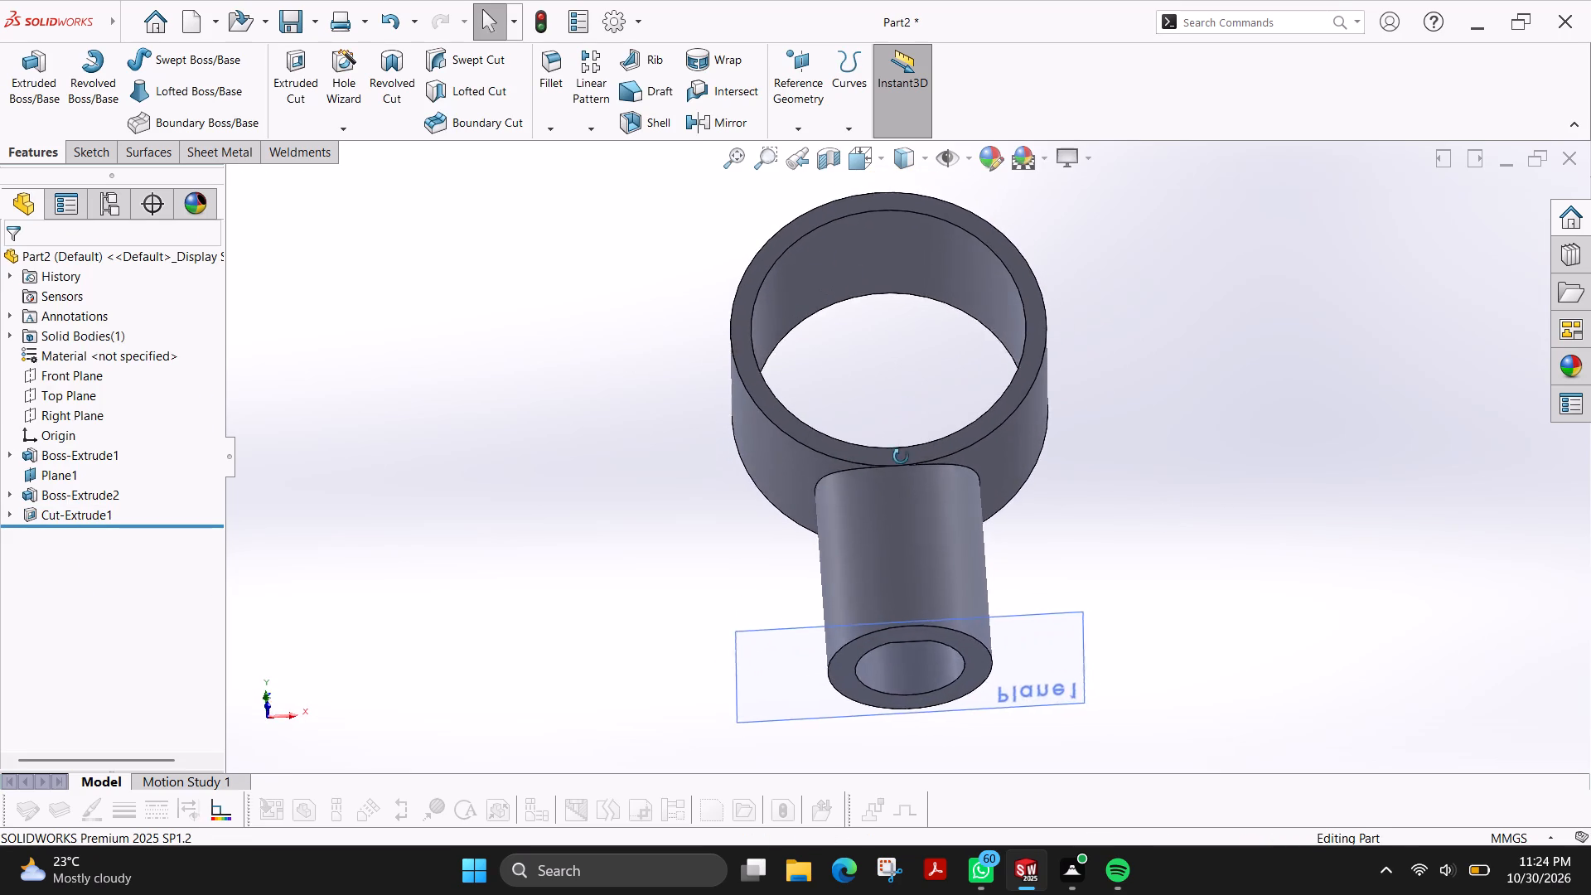
pyautogui.moveTo(901, 457); pyautogui.dragTo(872, 583, button='middle')
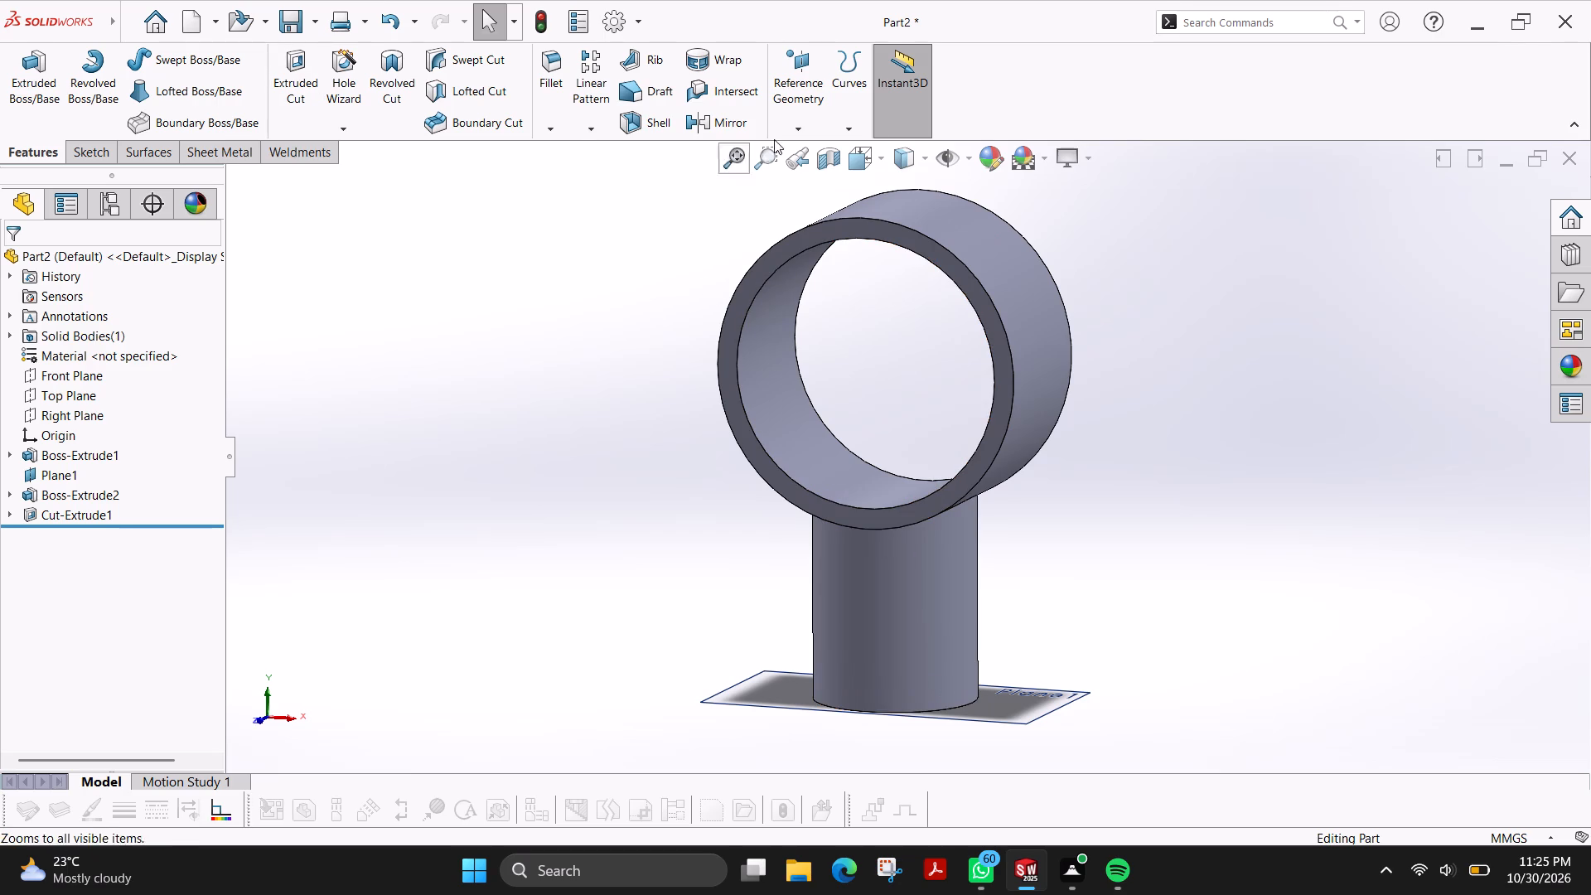
pyautogui.click(798, 128)
pyautogui.click(829, 155)
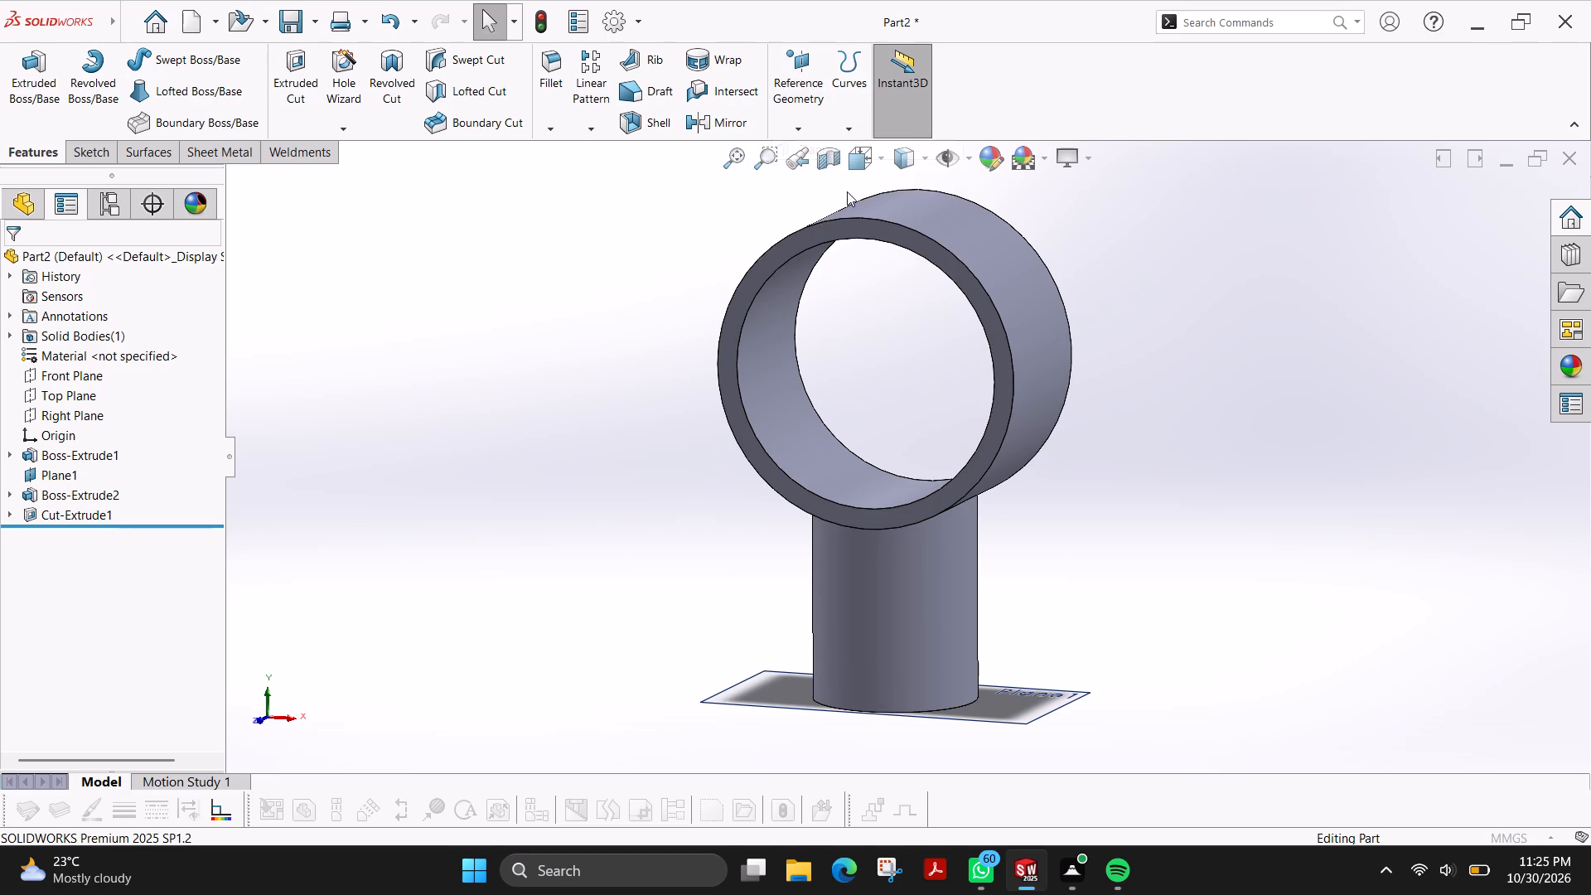
pyautogui.click(969, 287)
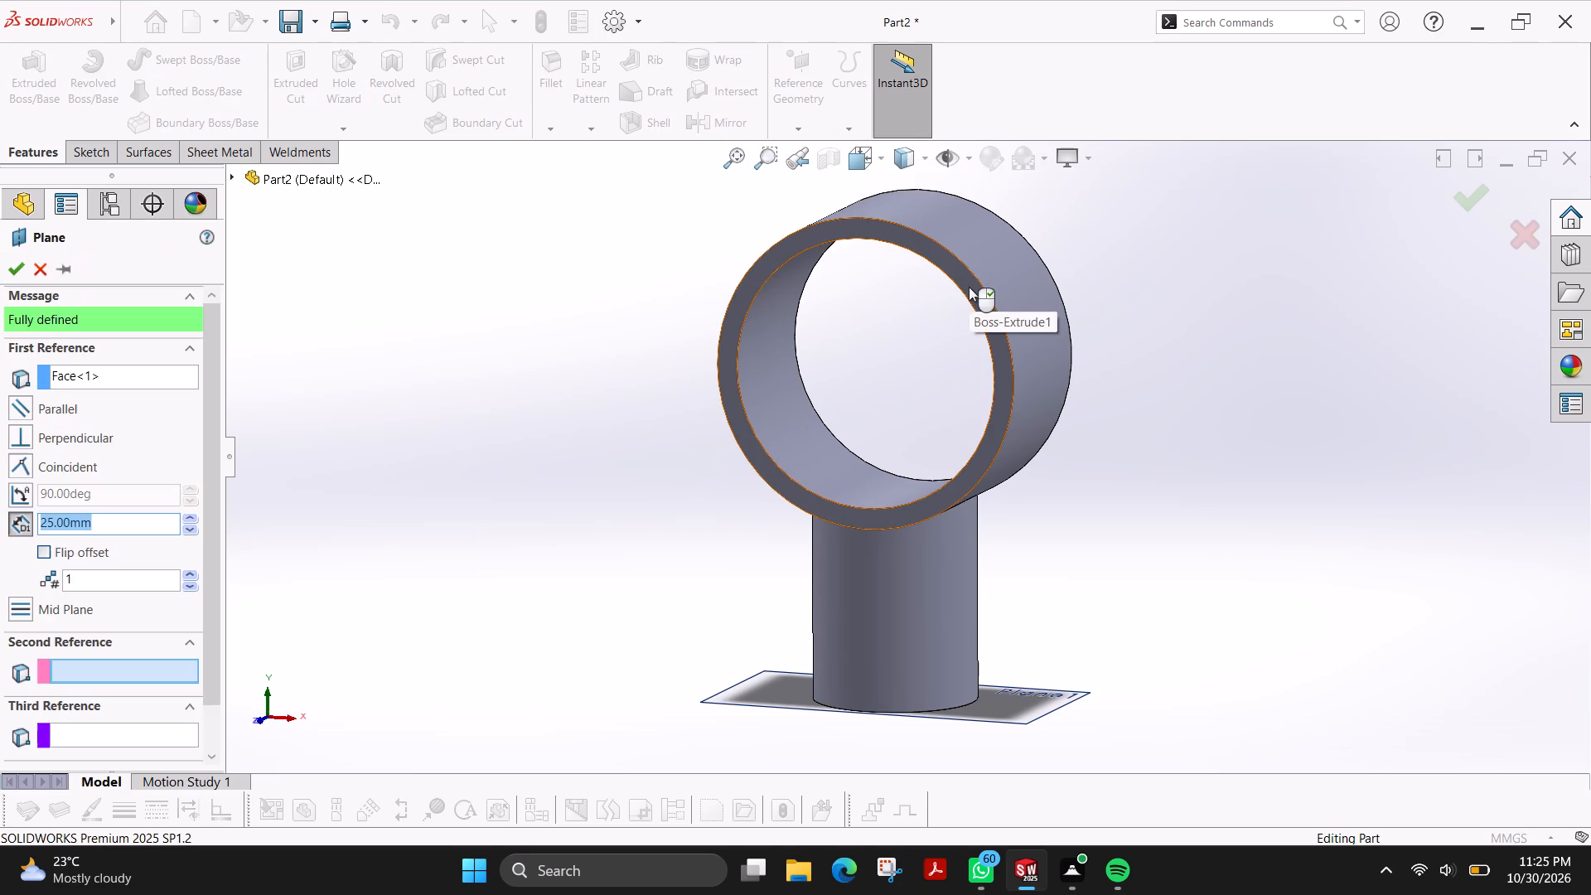
pyautogui.moveTo(600, 527); pyautogui.dragTo(542, 543, button='middle')
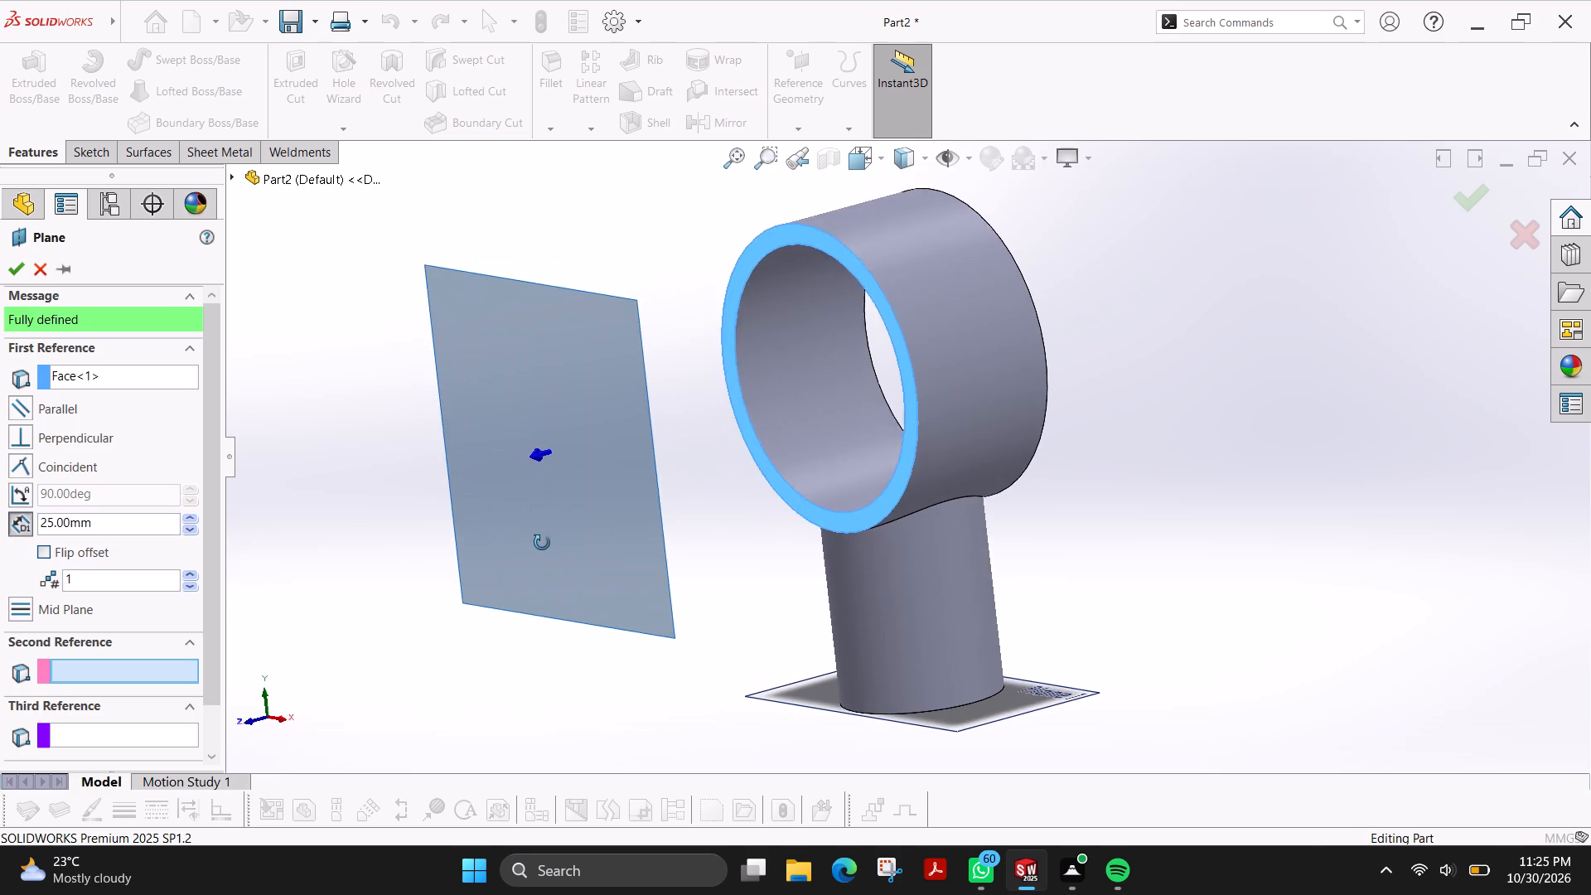
pyautogui.moveTo(542, 543); pyautogui.dragTo(539, 545, button='middle')
pyautogui.doubleClick(118, 512)
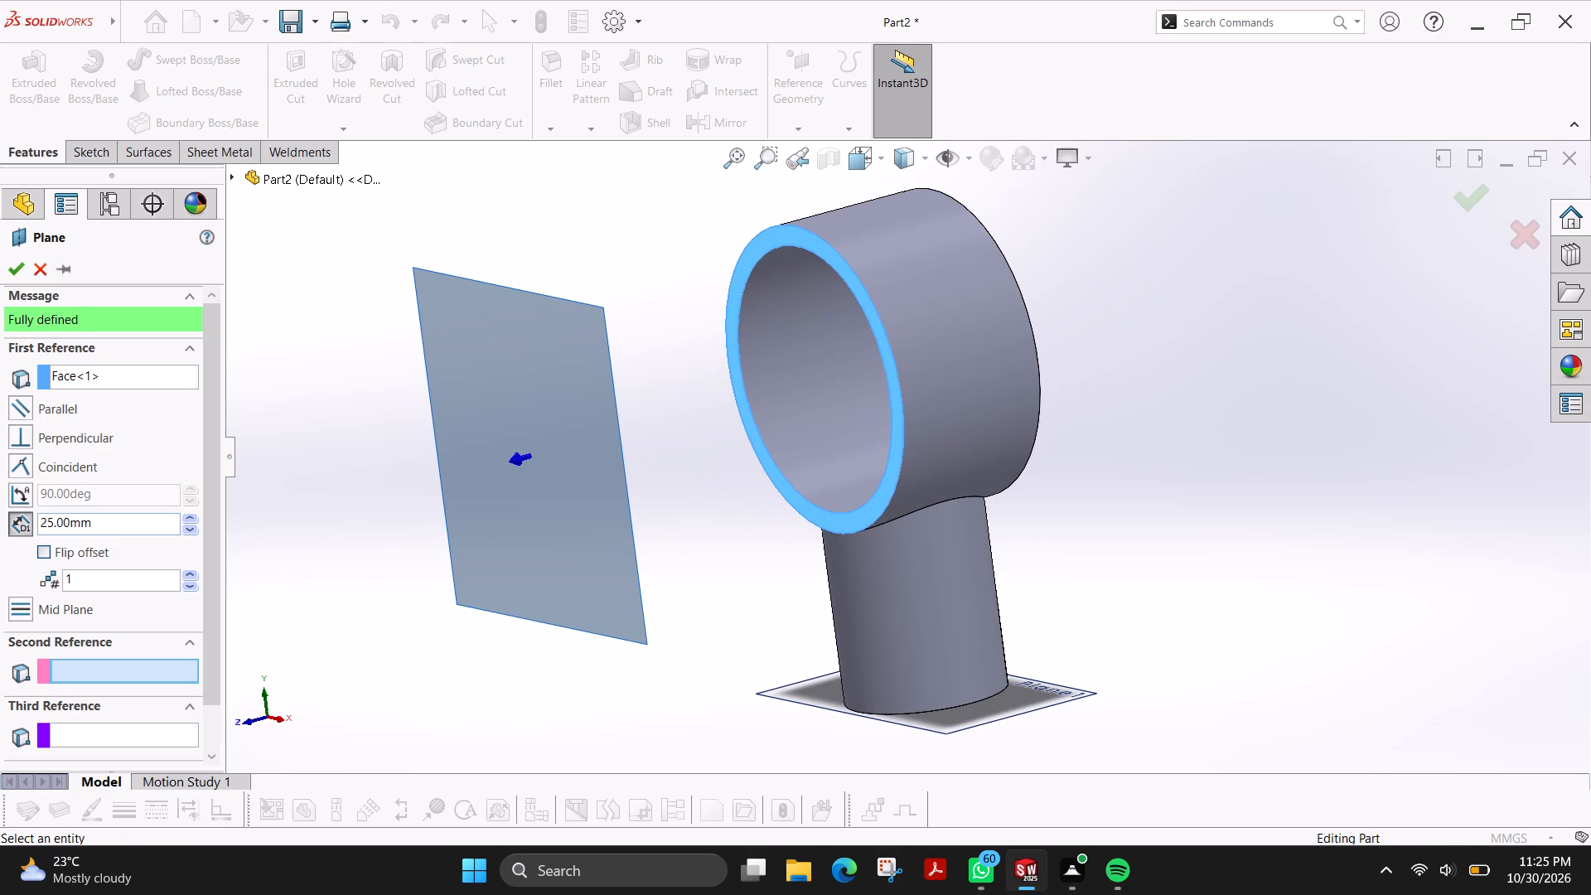
pyautogui.doubleClick(118, 522)
pyautogui.press('2')
pyautogui.press('Return')
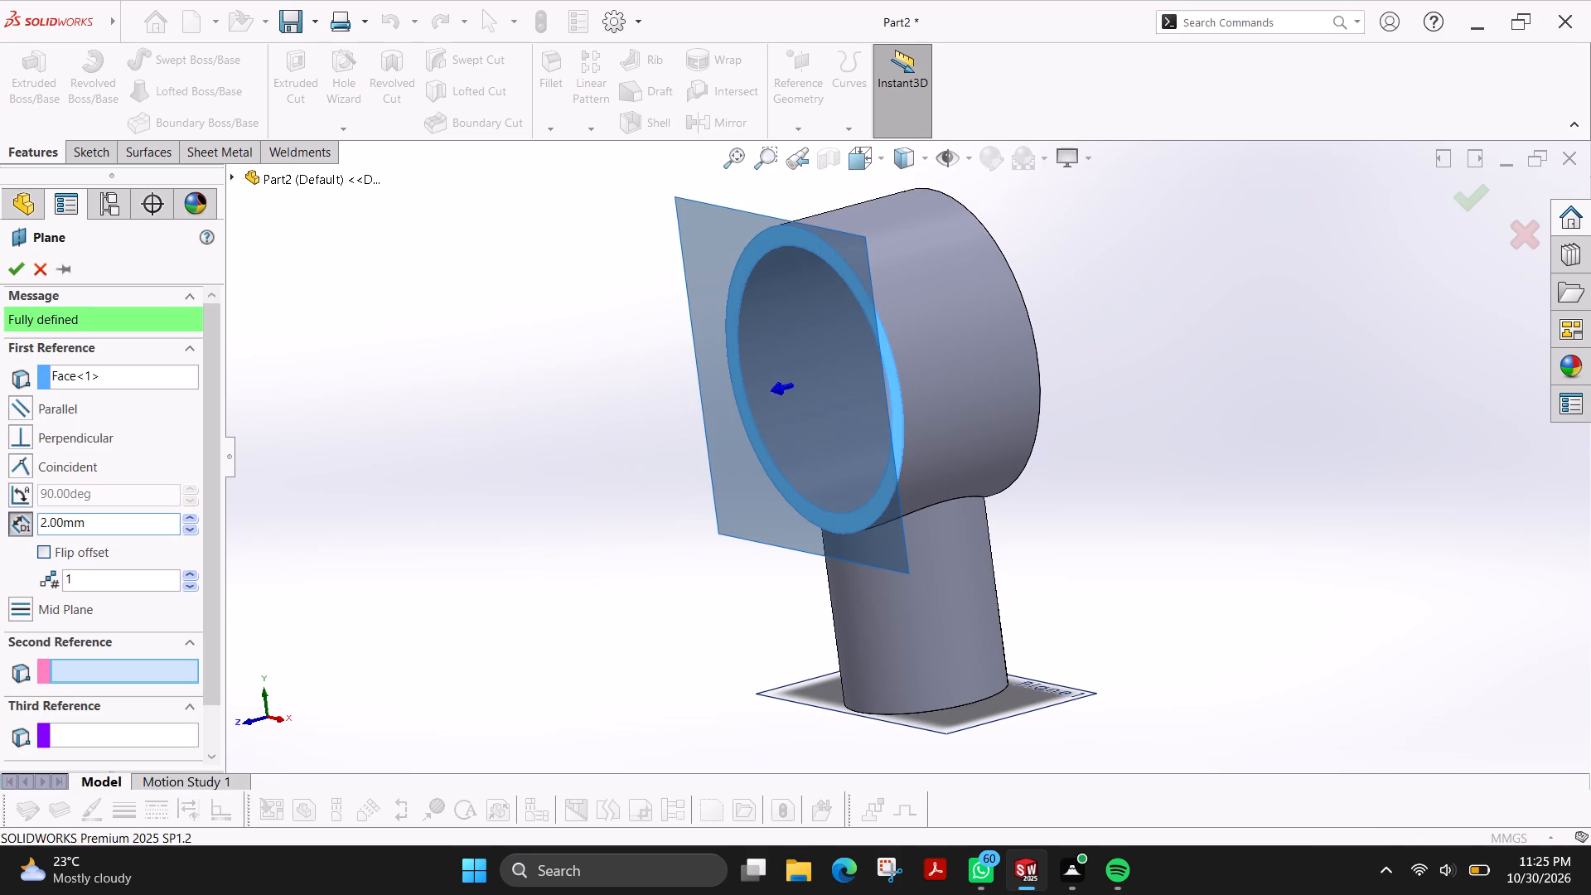
pyautogui.moveTo(1254, 379); pyautogui.dragTo(1202, 394, button='middle')
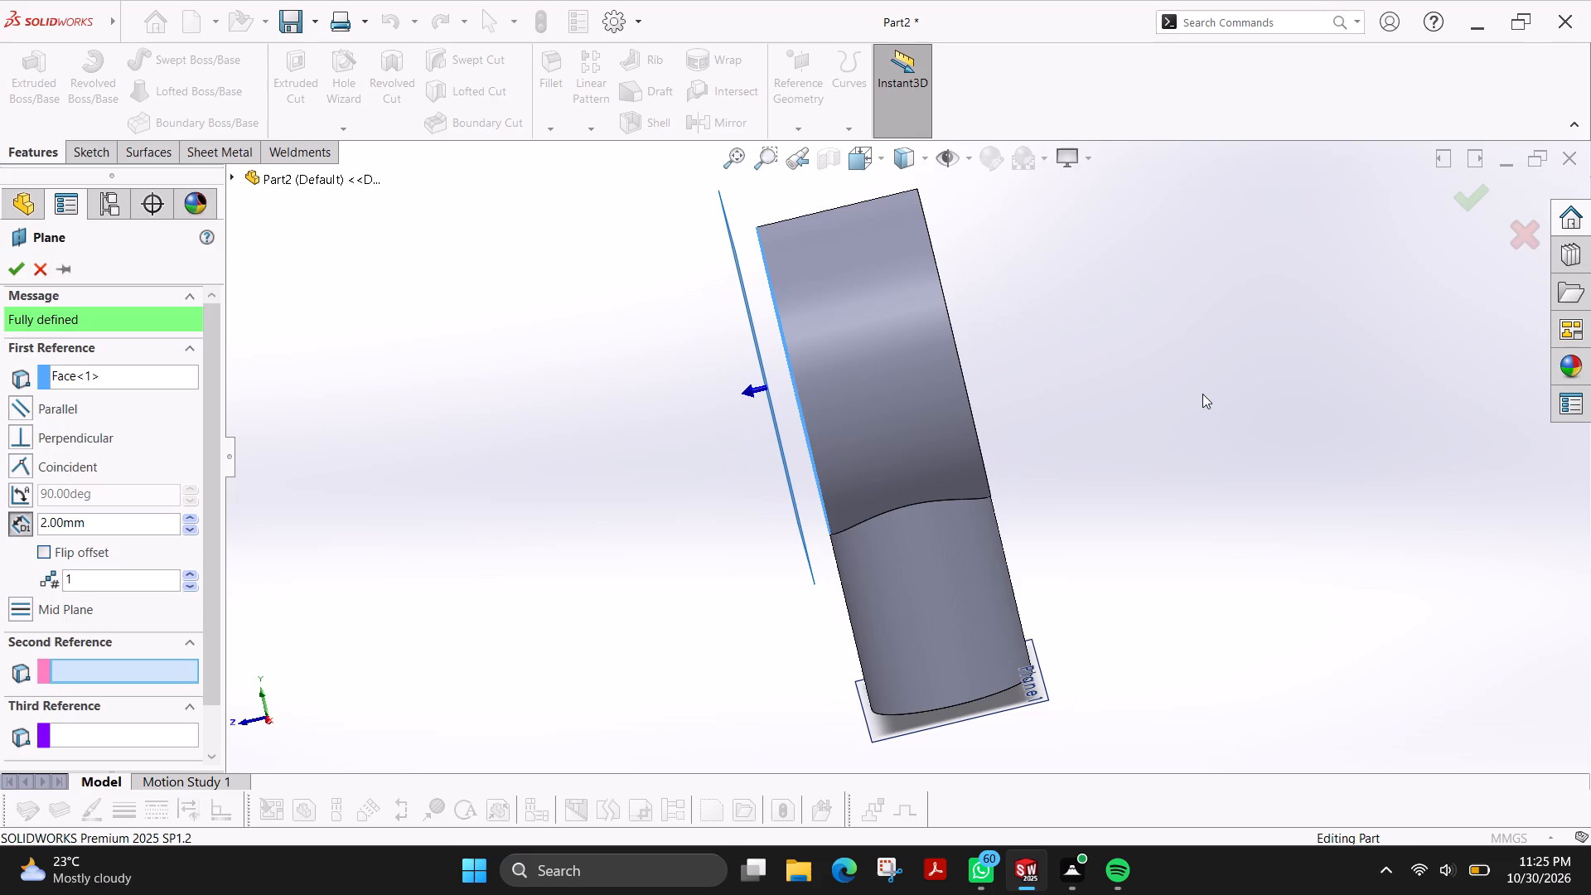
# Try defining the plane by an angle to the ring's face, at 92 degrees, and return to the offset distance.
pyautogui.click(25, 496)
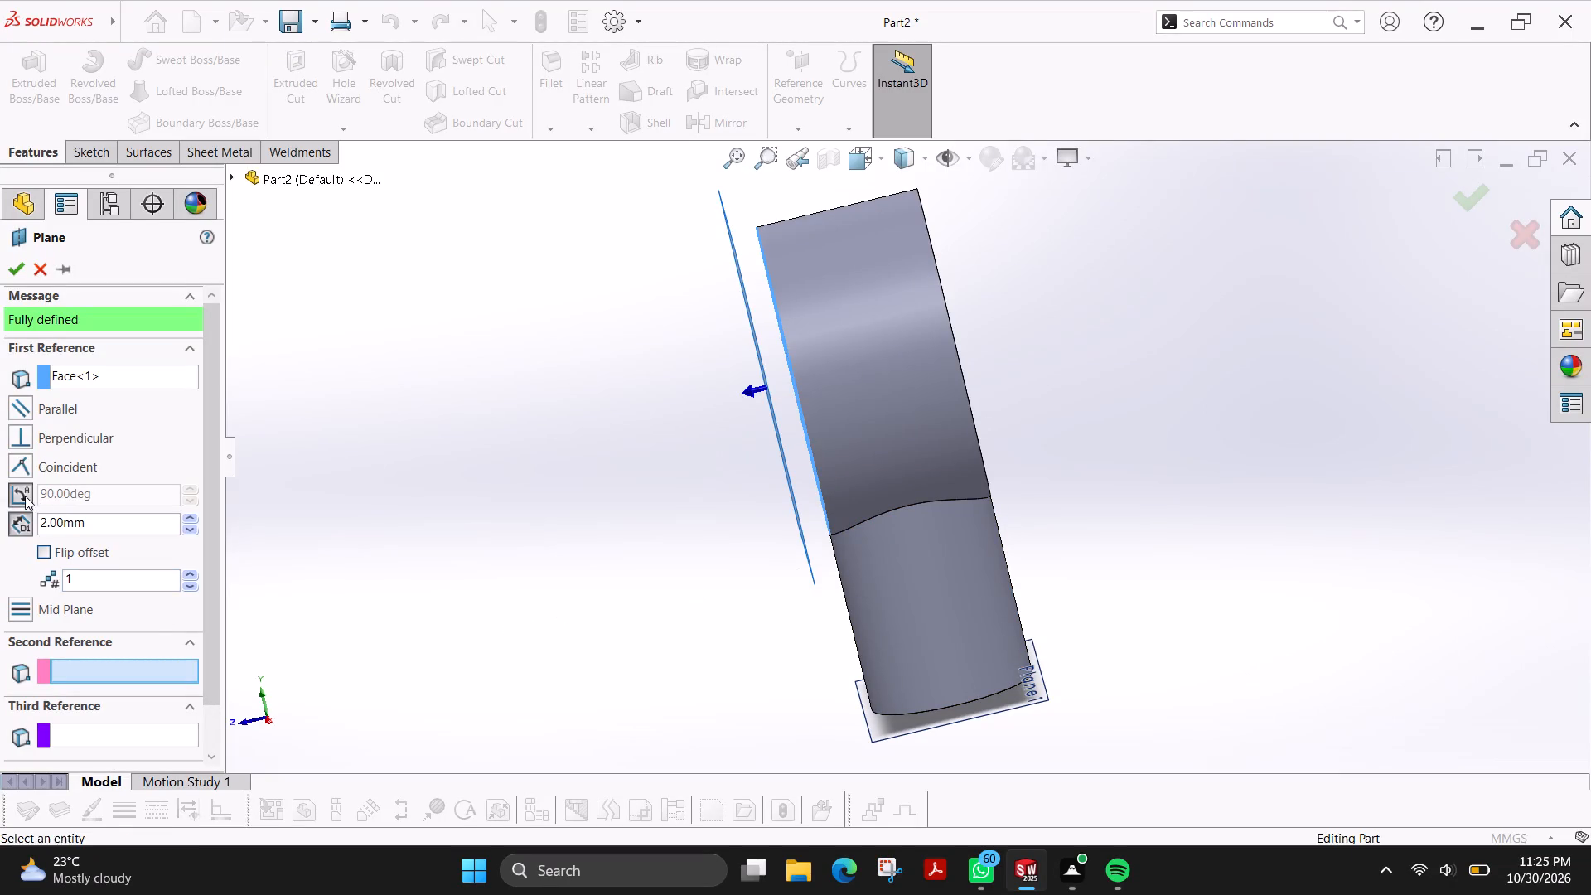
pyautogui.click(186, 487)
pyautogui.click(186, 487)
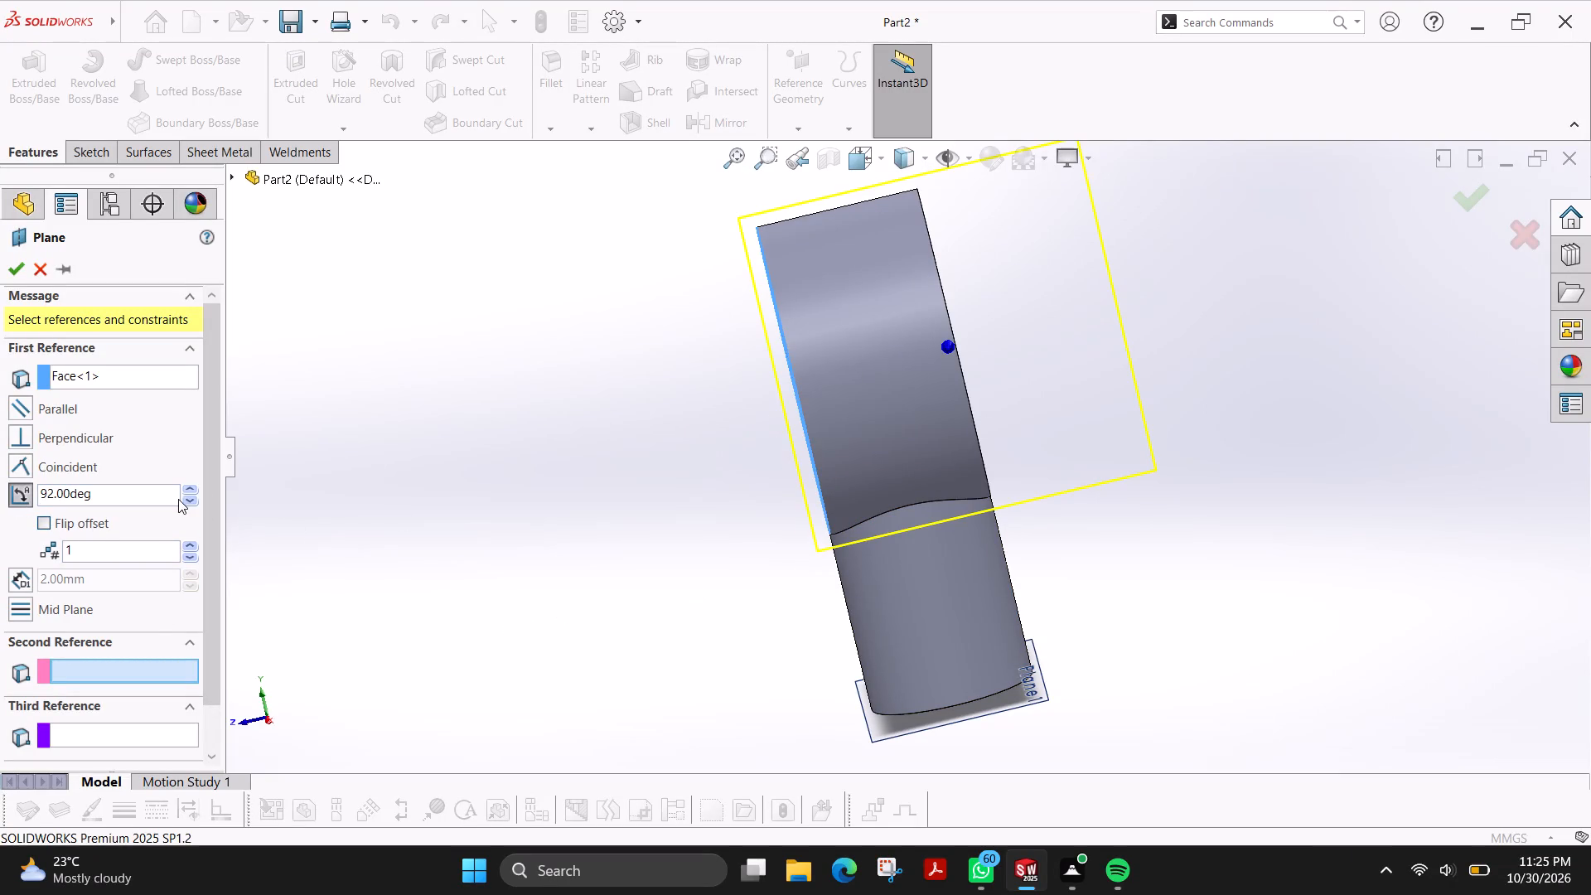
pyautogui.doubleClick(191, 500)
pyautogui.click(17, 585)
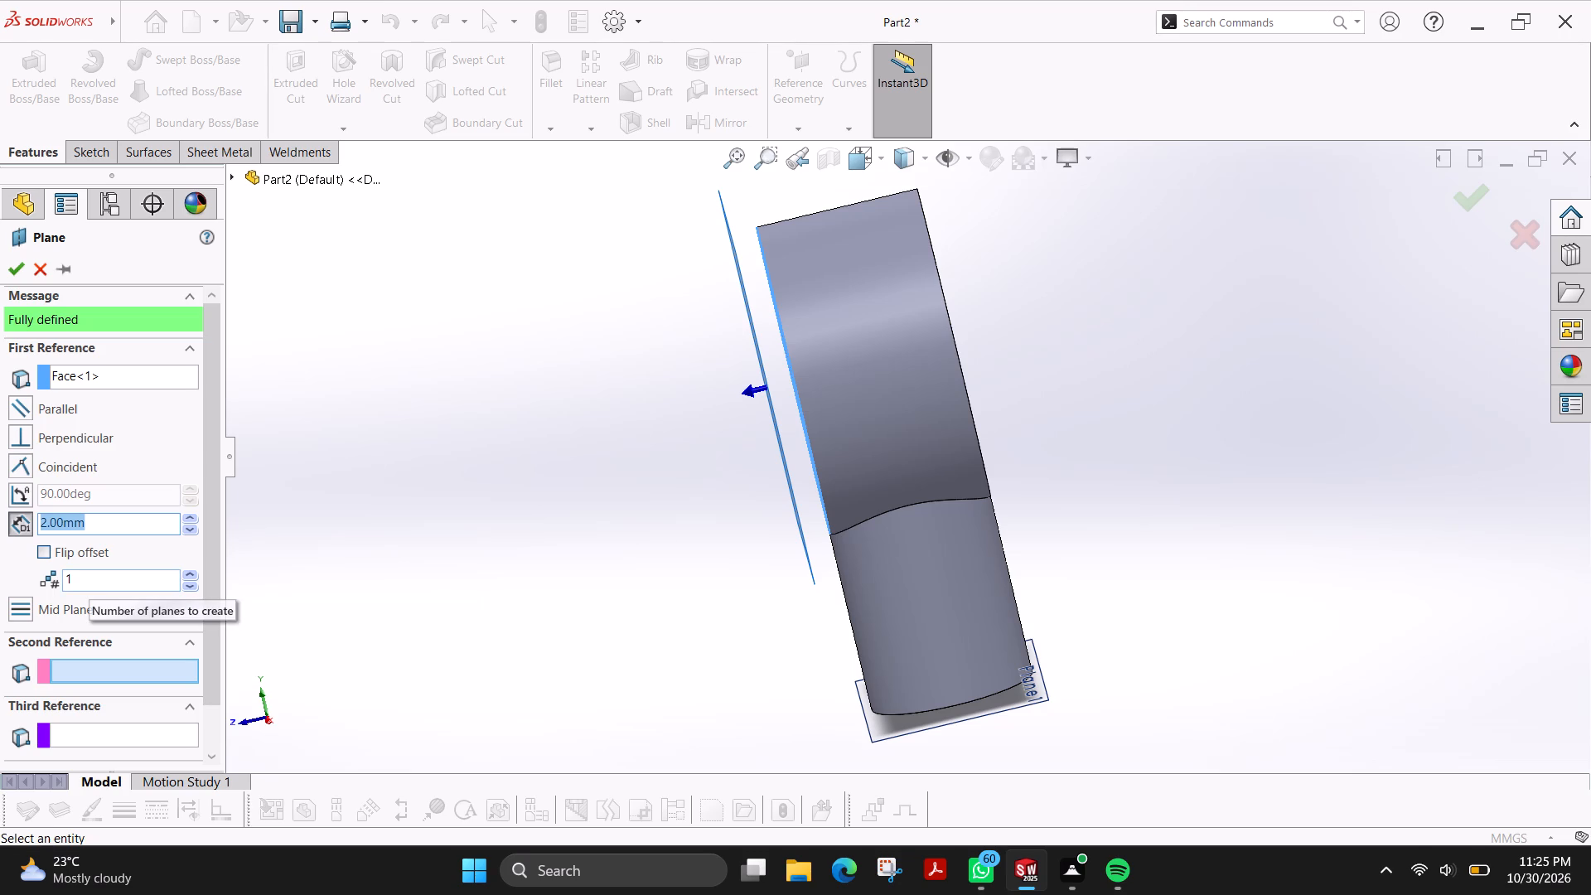
# Create the reference plane at the 2 mm offset from the ring's front face.
pyautogui.click(12, 269)
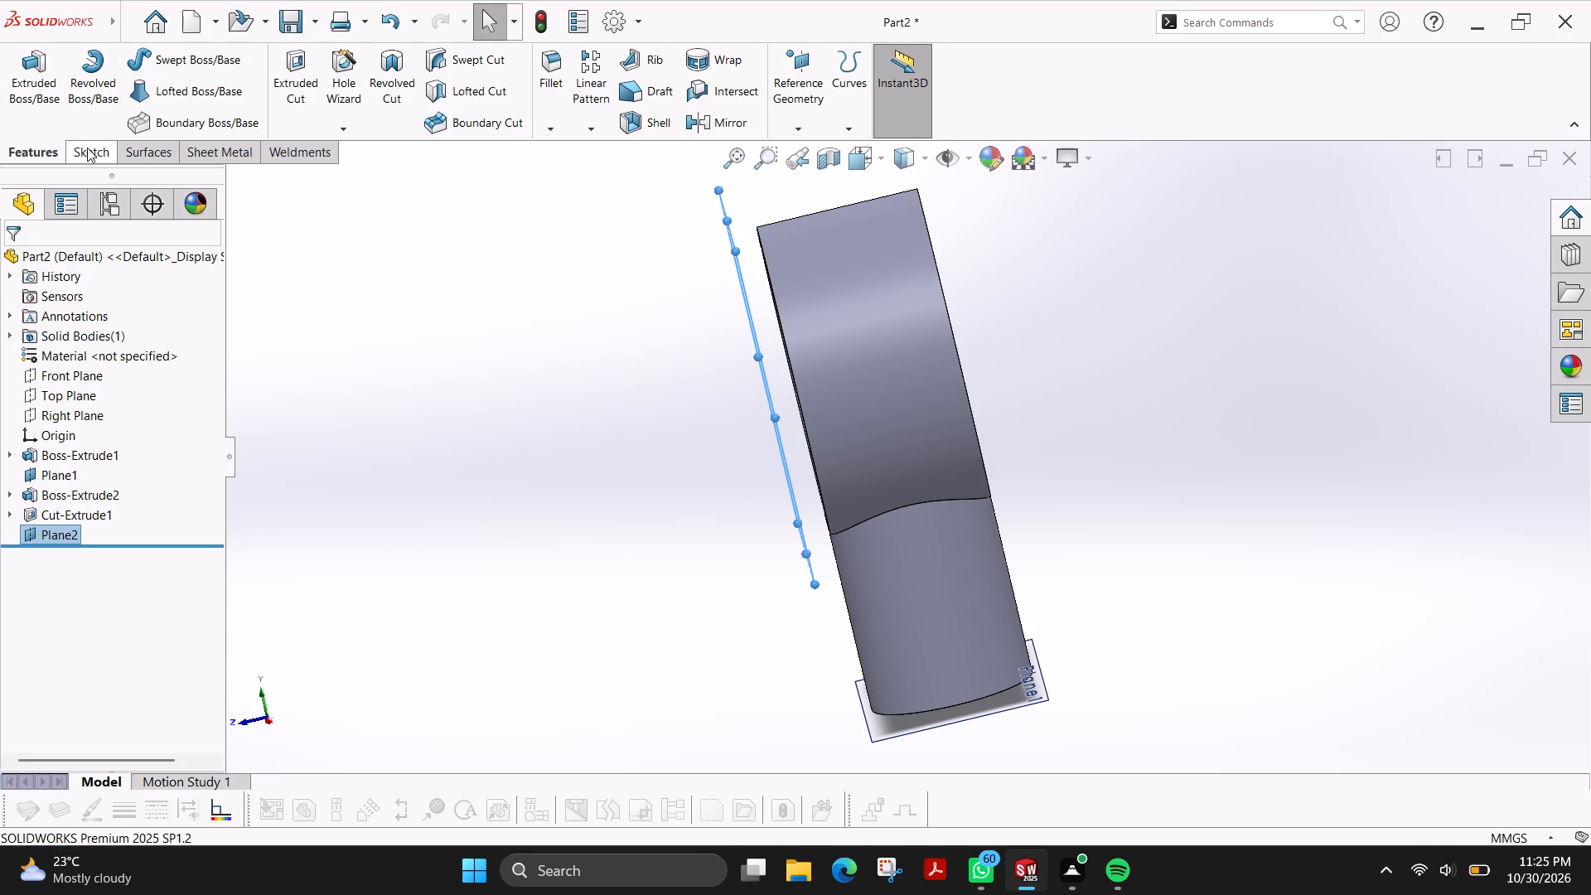
# On the new offset plane, sketch a 3 mm diameter circle on the stem's centreline, about 19.7 mm below the origin, and dimension its diameter.
pyautogui.click(87, 148)
pyautogui.click(16, 62)
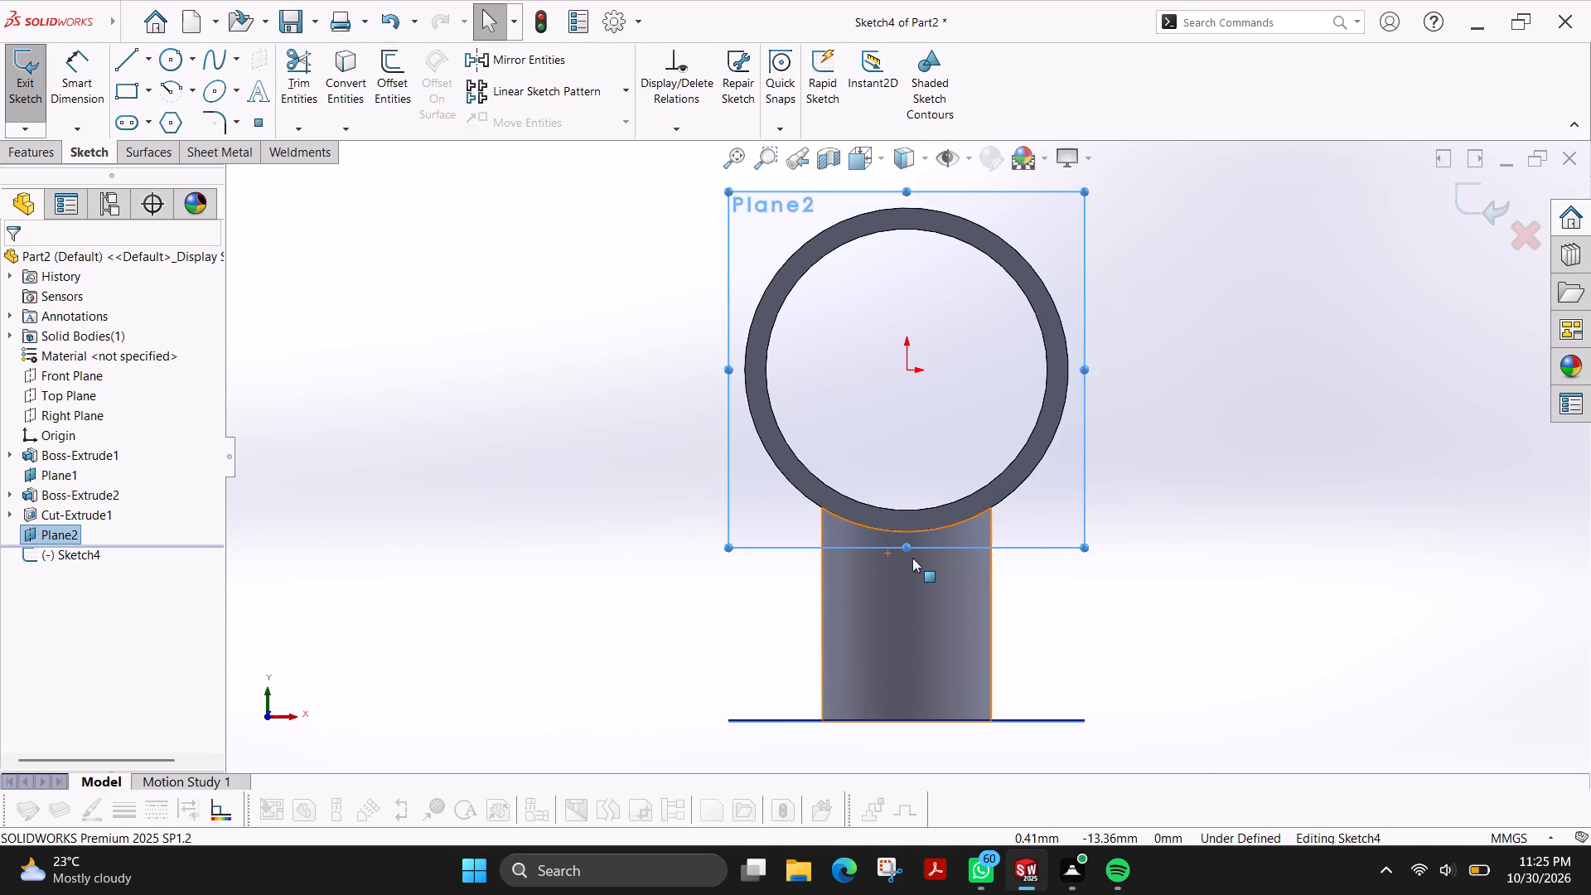
pyautogui.click(167, 65)
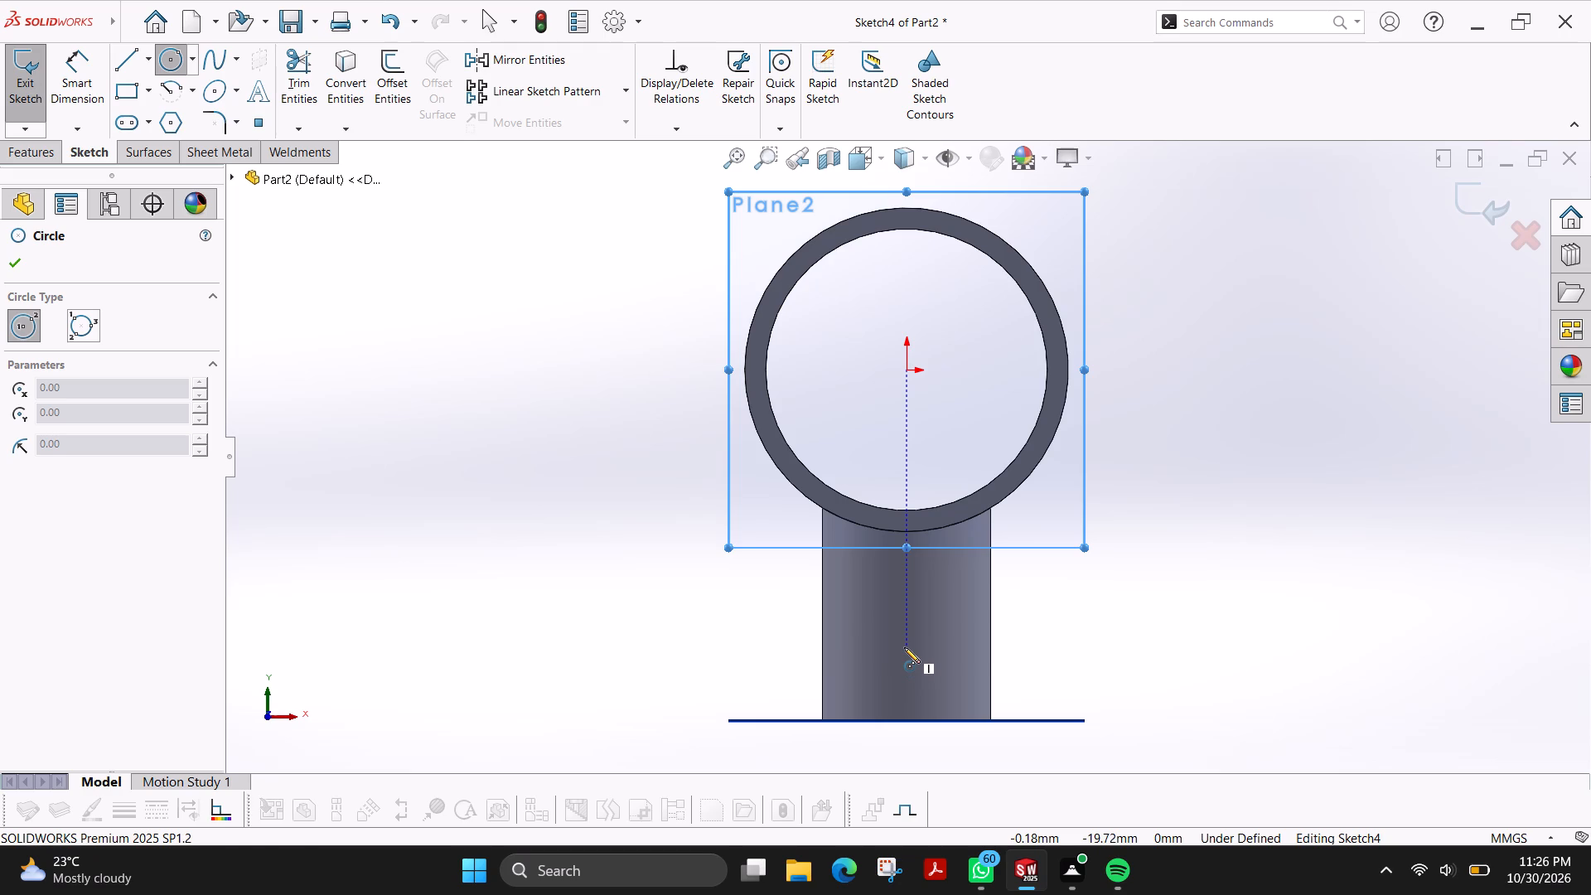
pyautogui.click(904, 647)
pyautogui.click(910, 626)
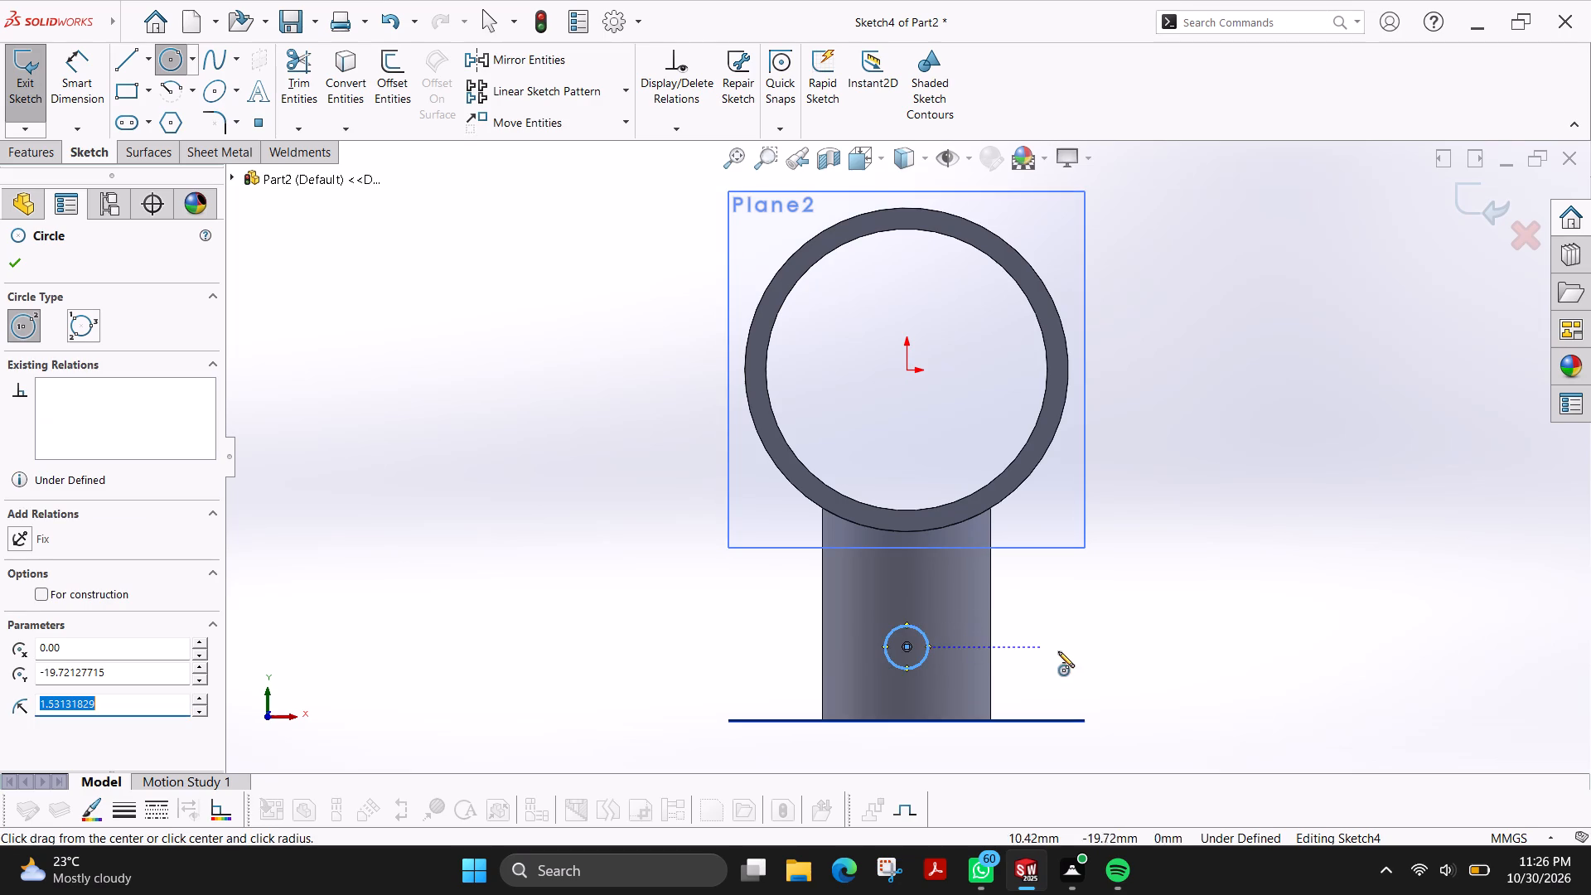
pyautogui.click(78, 71)
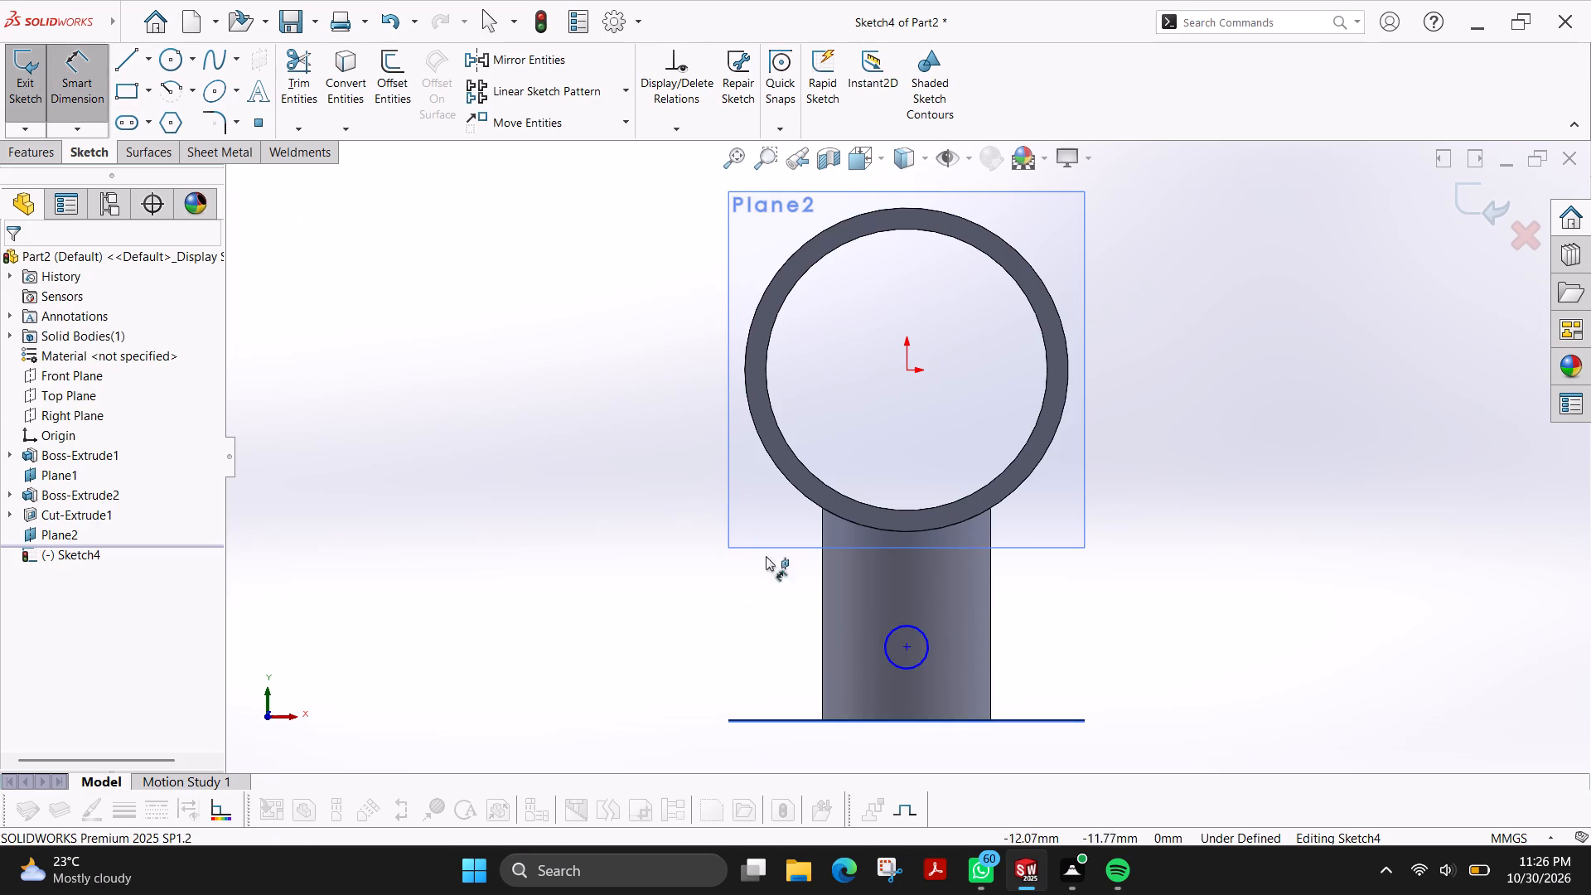
pyautogui.click(927, 656)
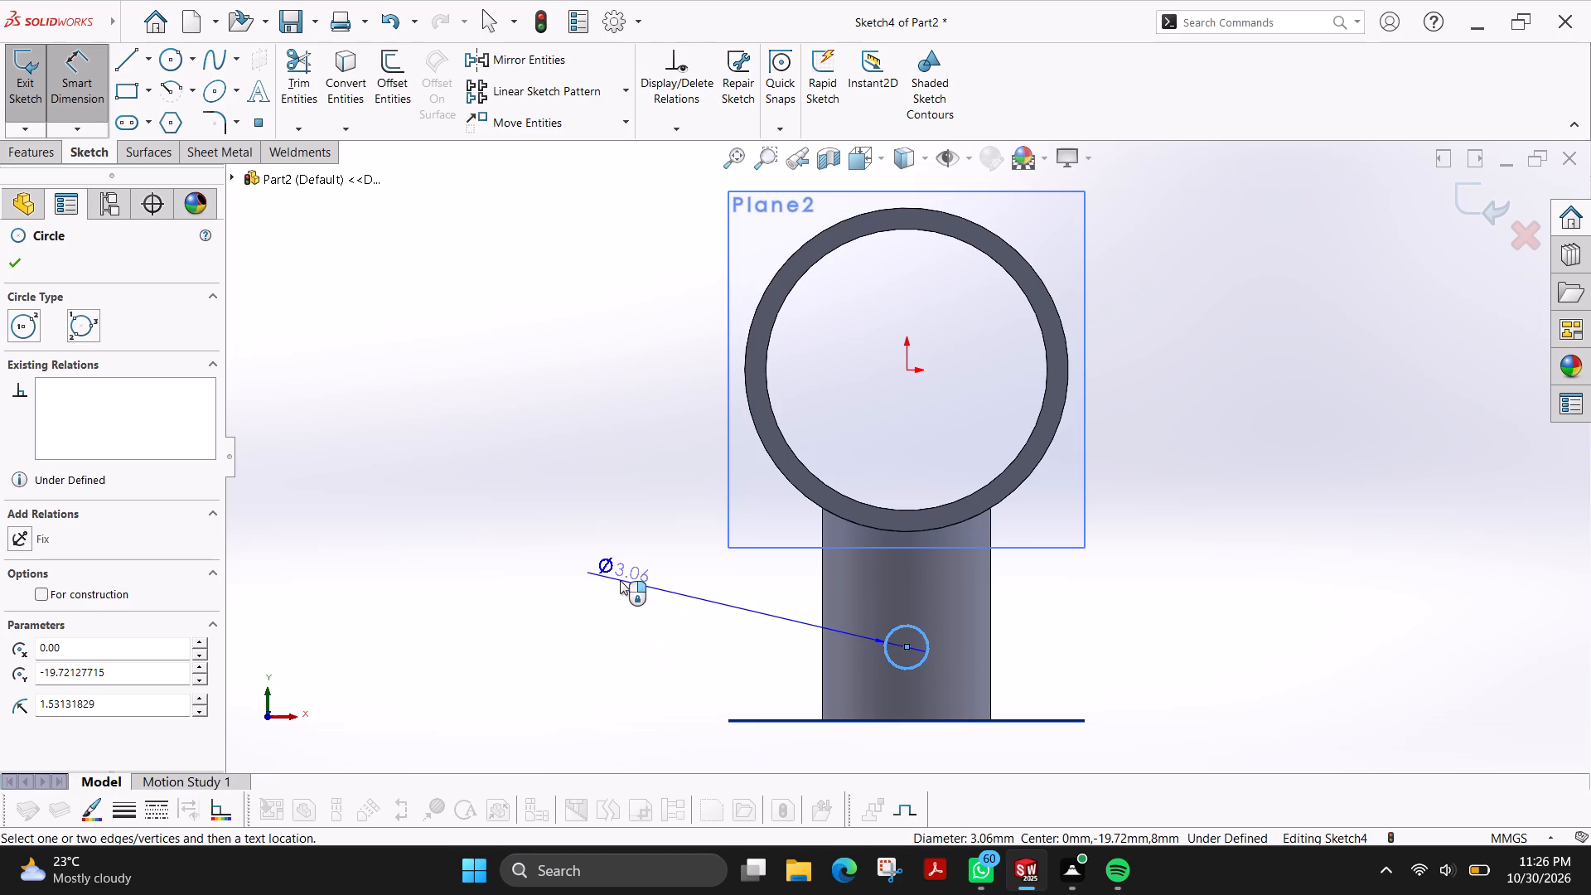
pyautogui.click(620, 580)
pyautogui.press('3')
pyautogui.press('Return')
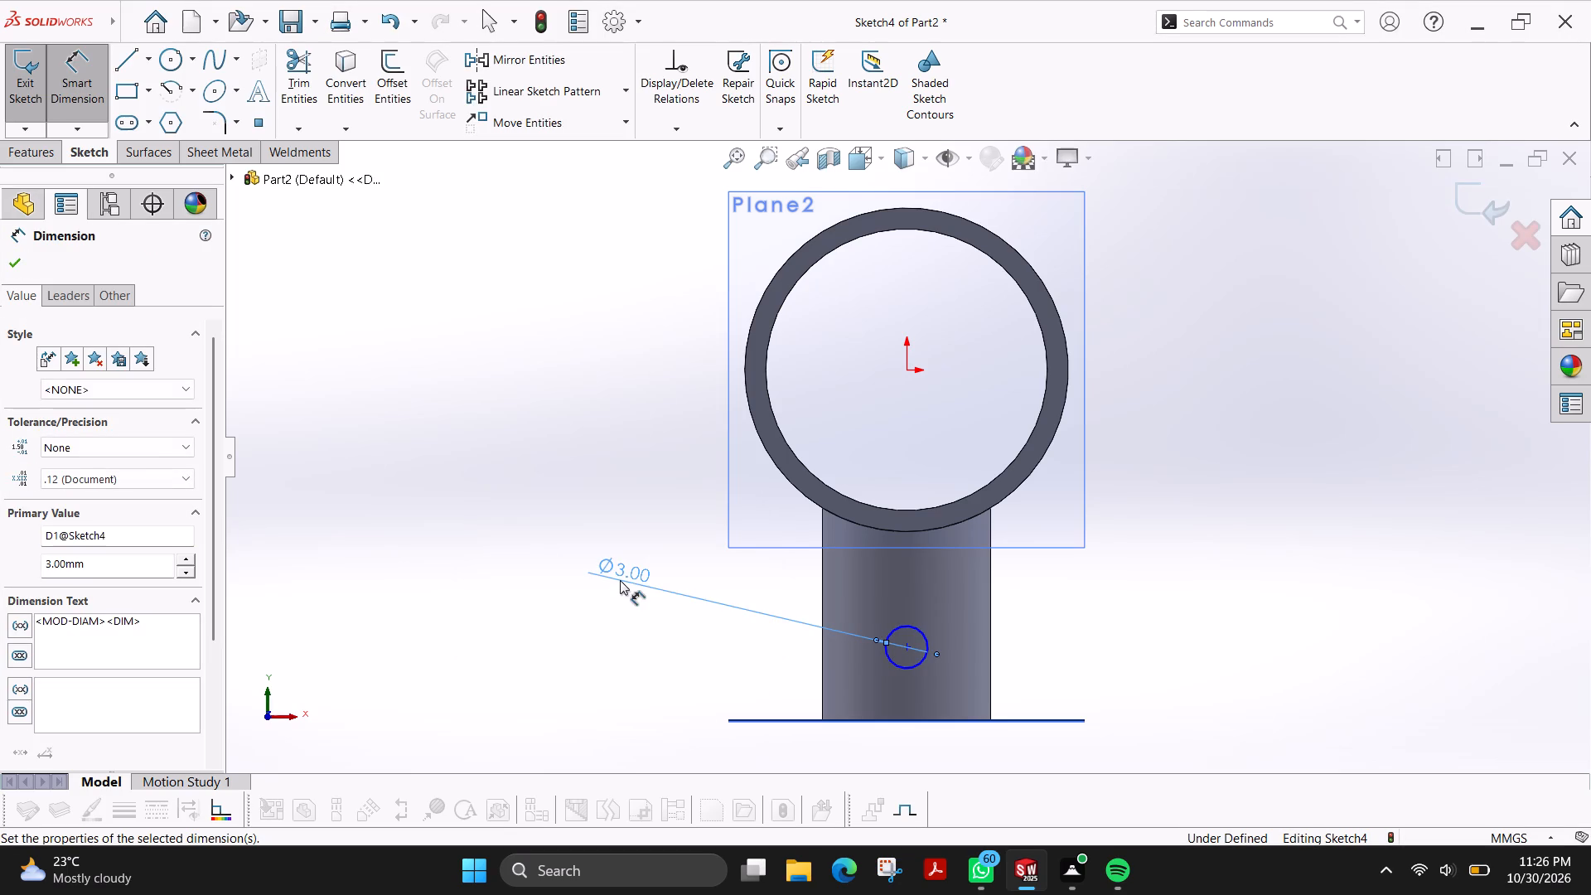
# Draw a larger circle concentric with the 3 mm circle and dimension its diameter to 6 mm.
pyautogui.click(167, 65)
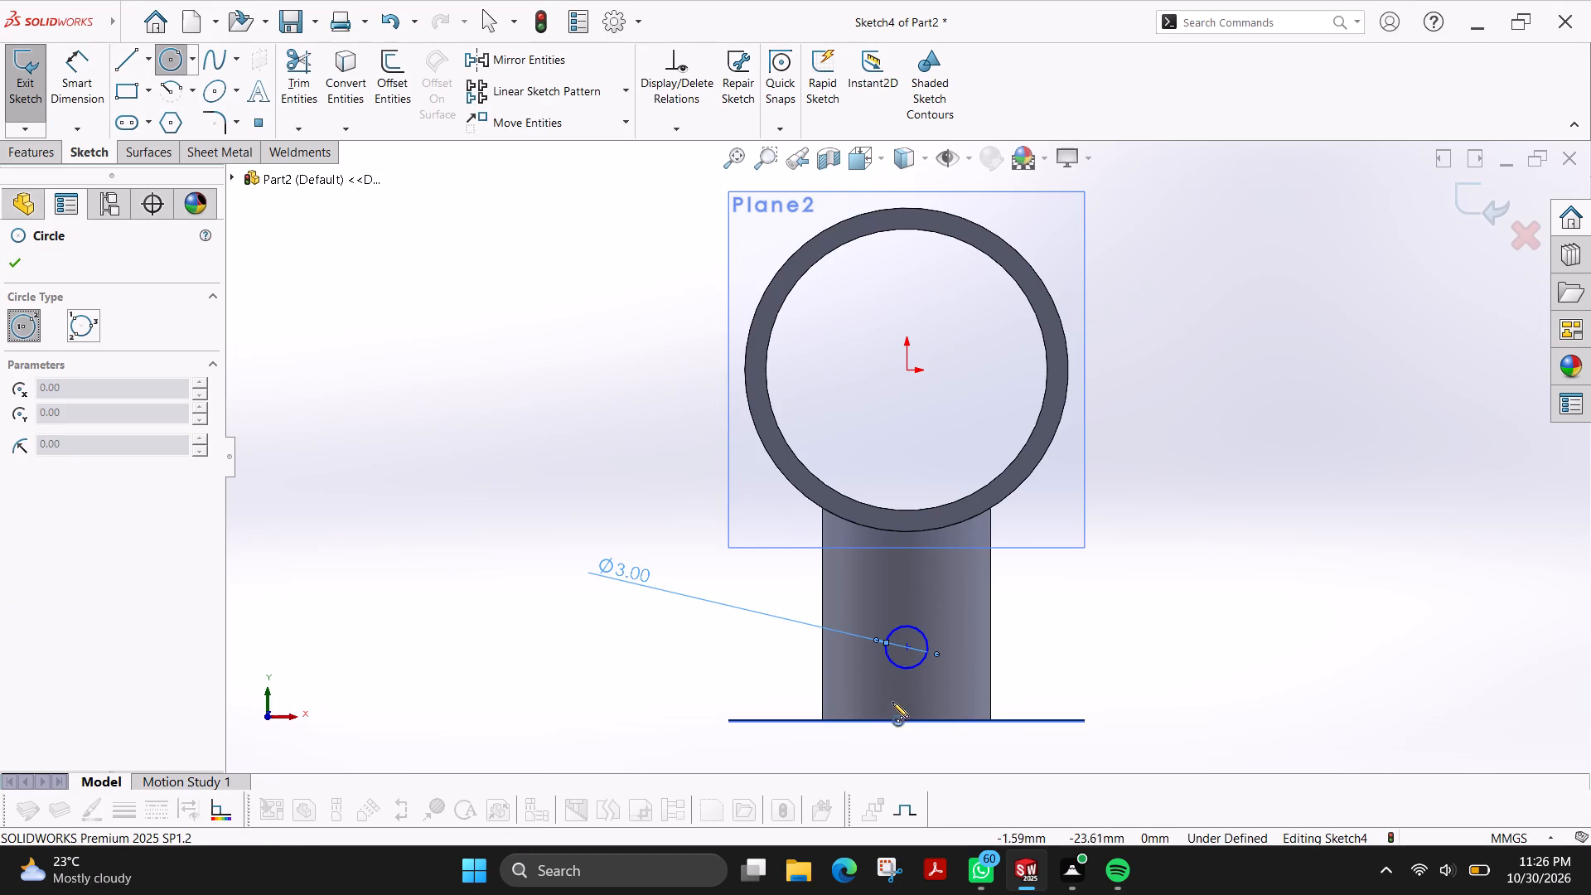
pyautogui.click(907, 647)
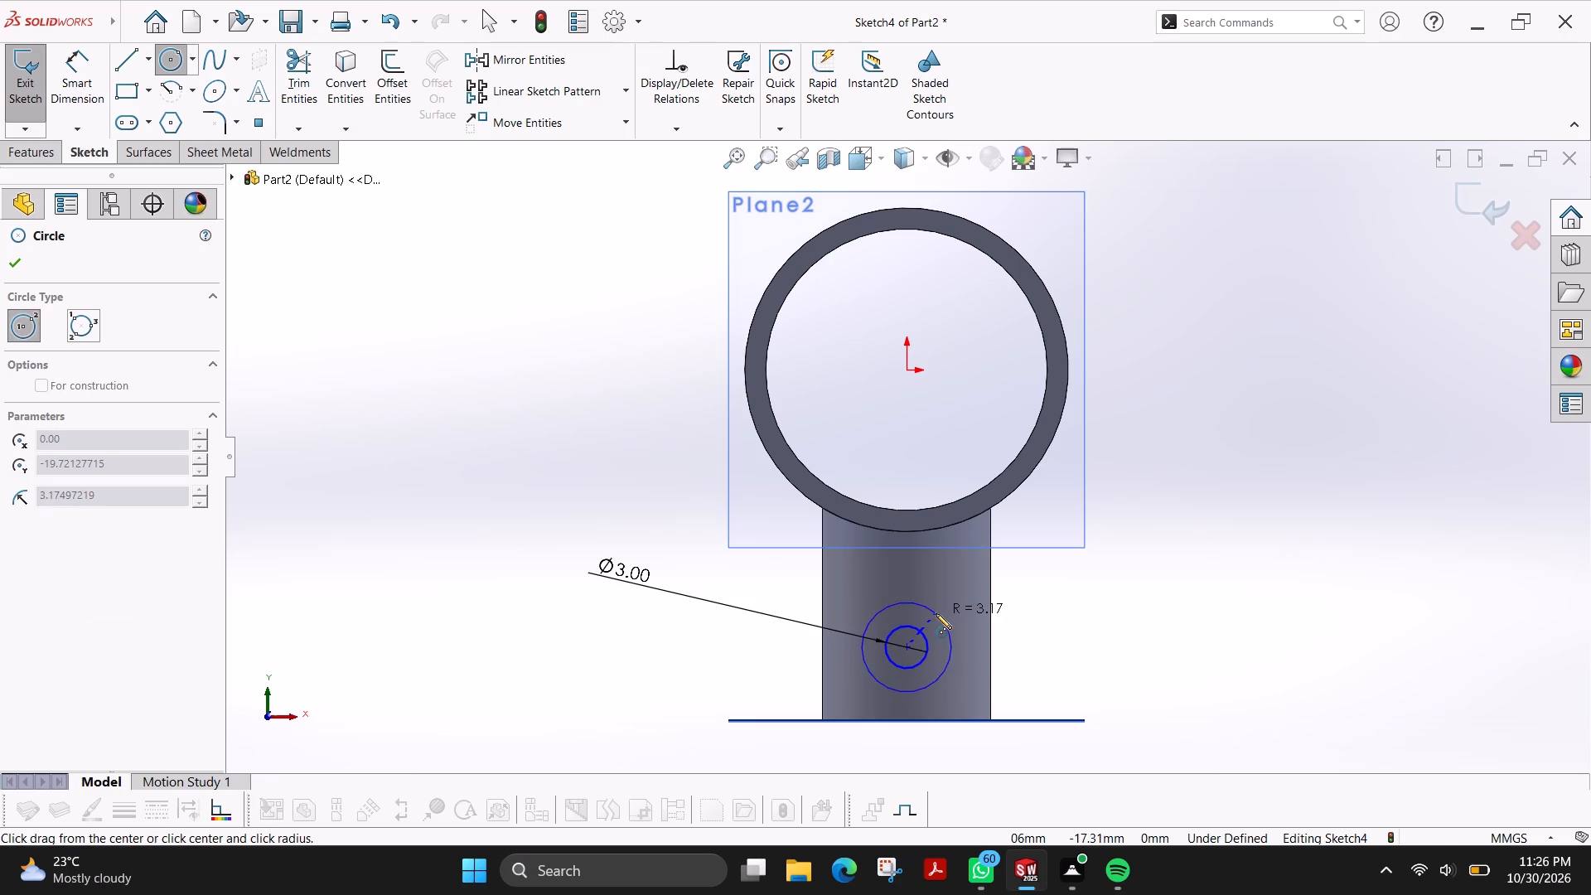
pyautogui.click(936, 613)
pyautogui.click(81, 84)
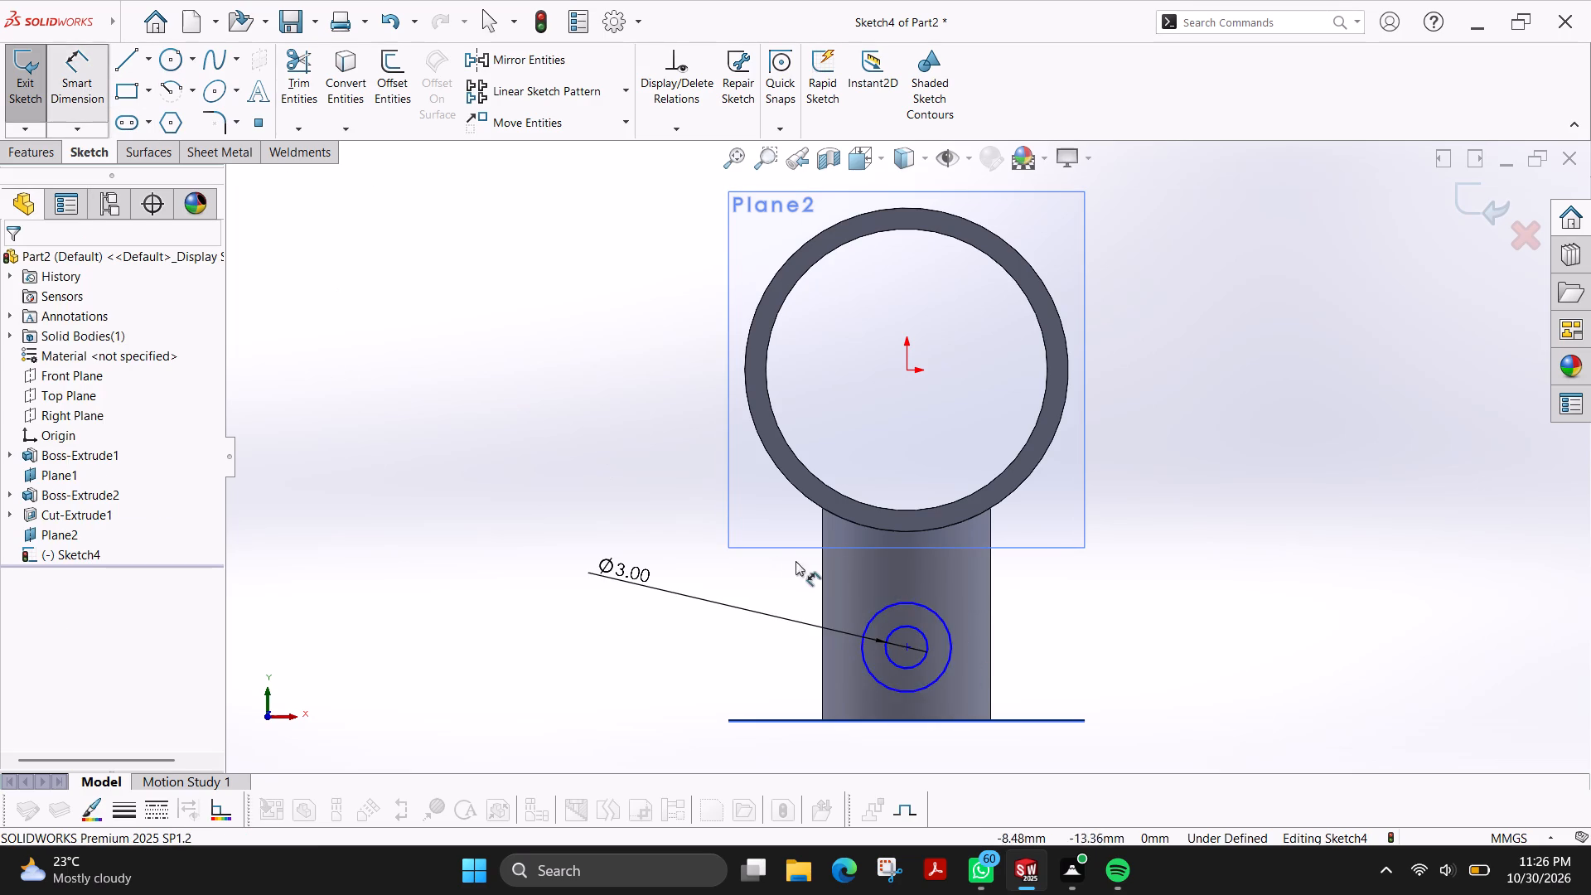
pyautogui.click(869, 617)
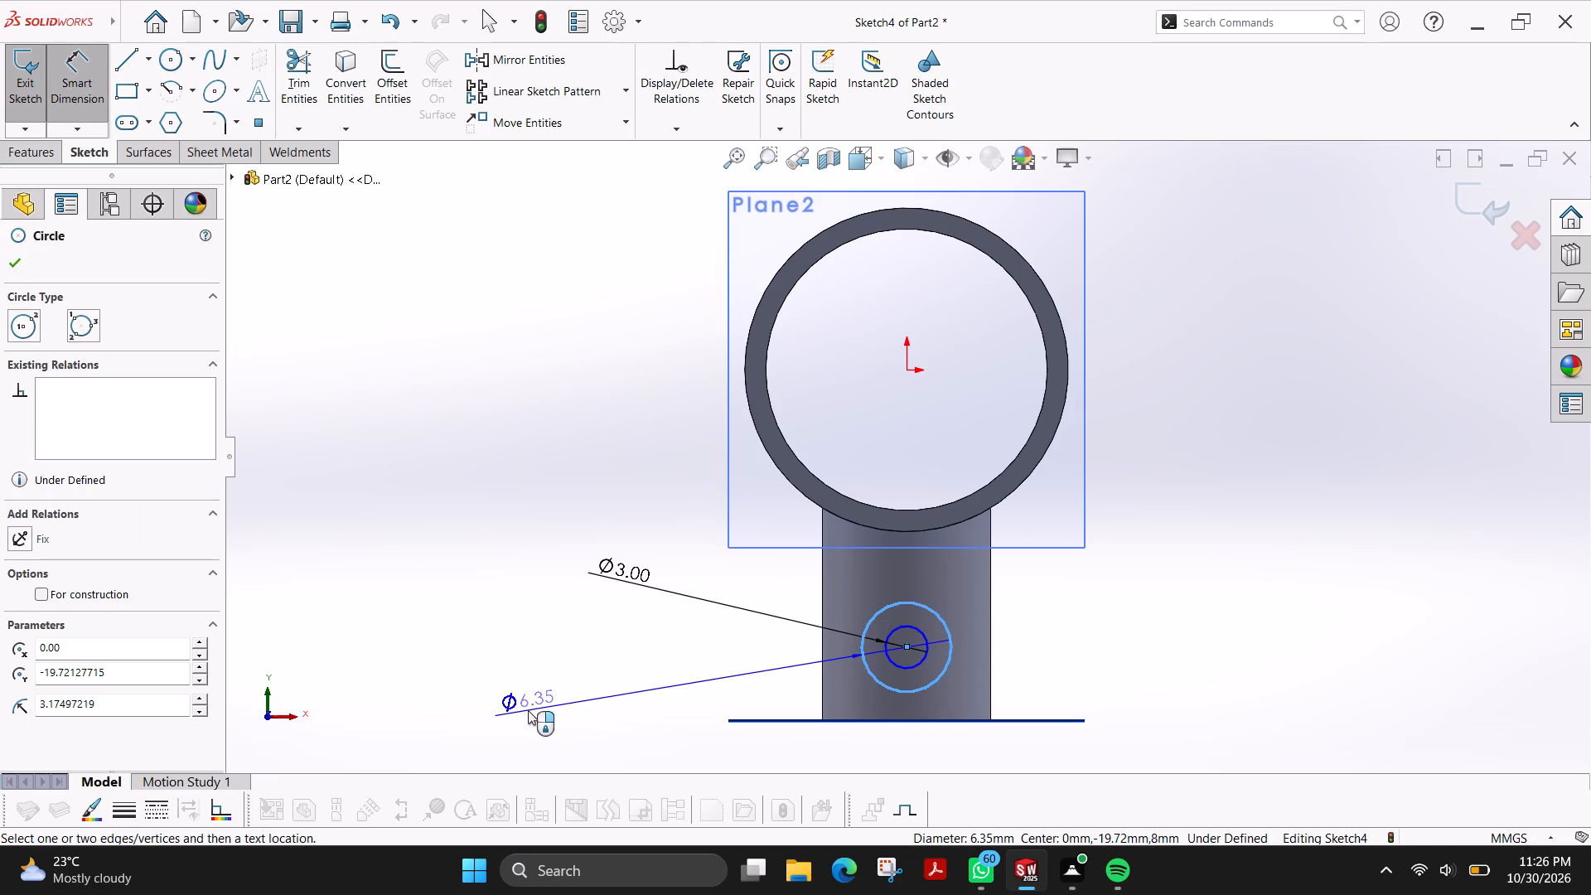
pyautogui.click(528, 710)
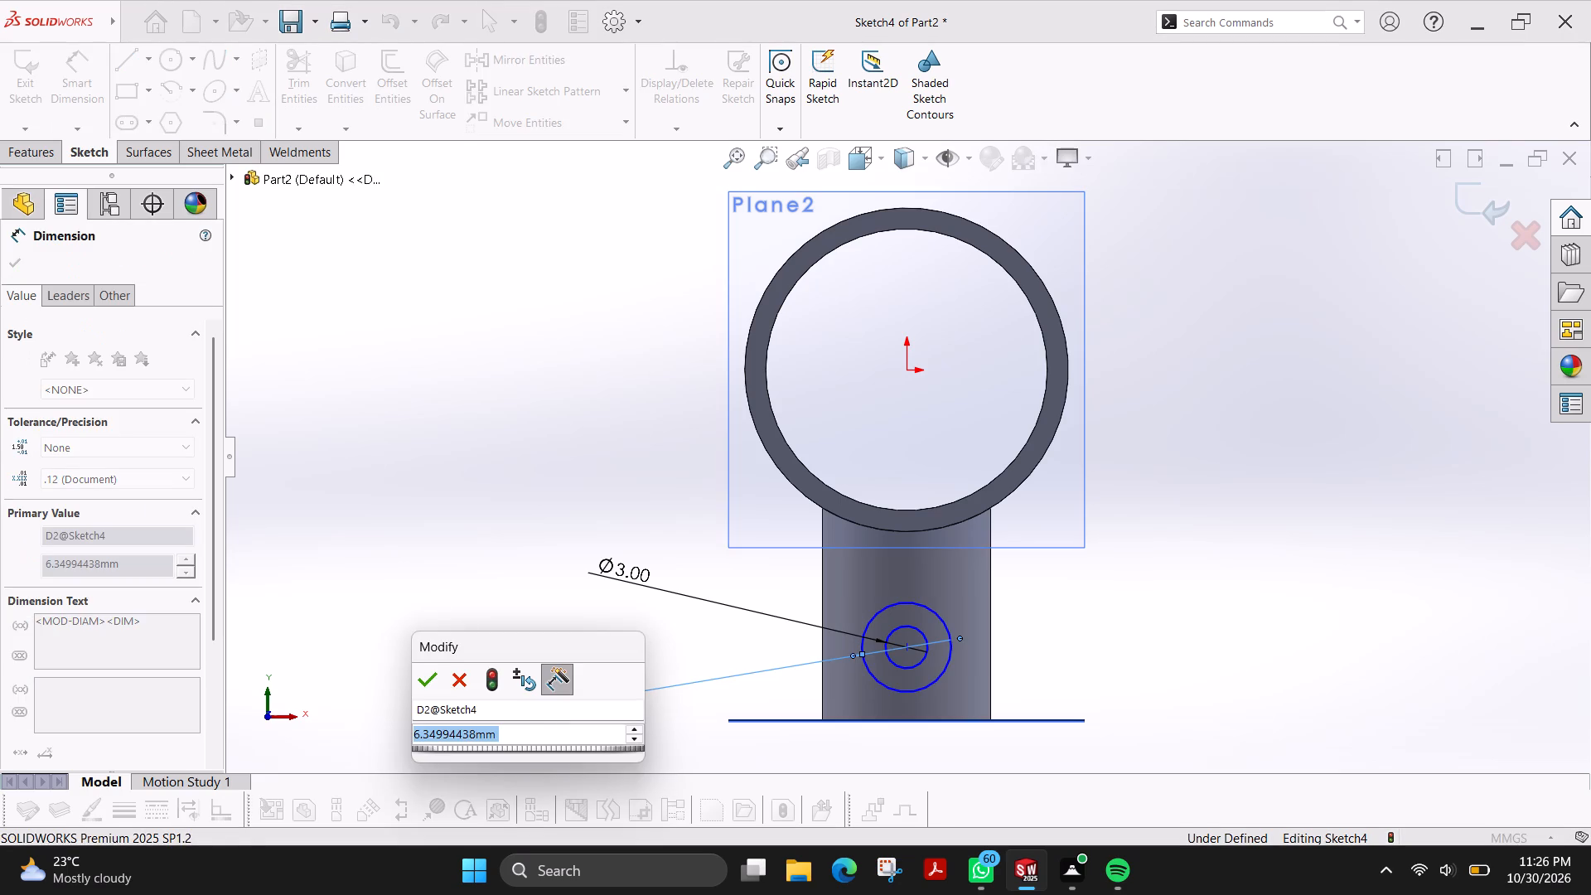
pyautogui.press('6')
pyautogui.press('Return')
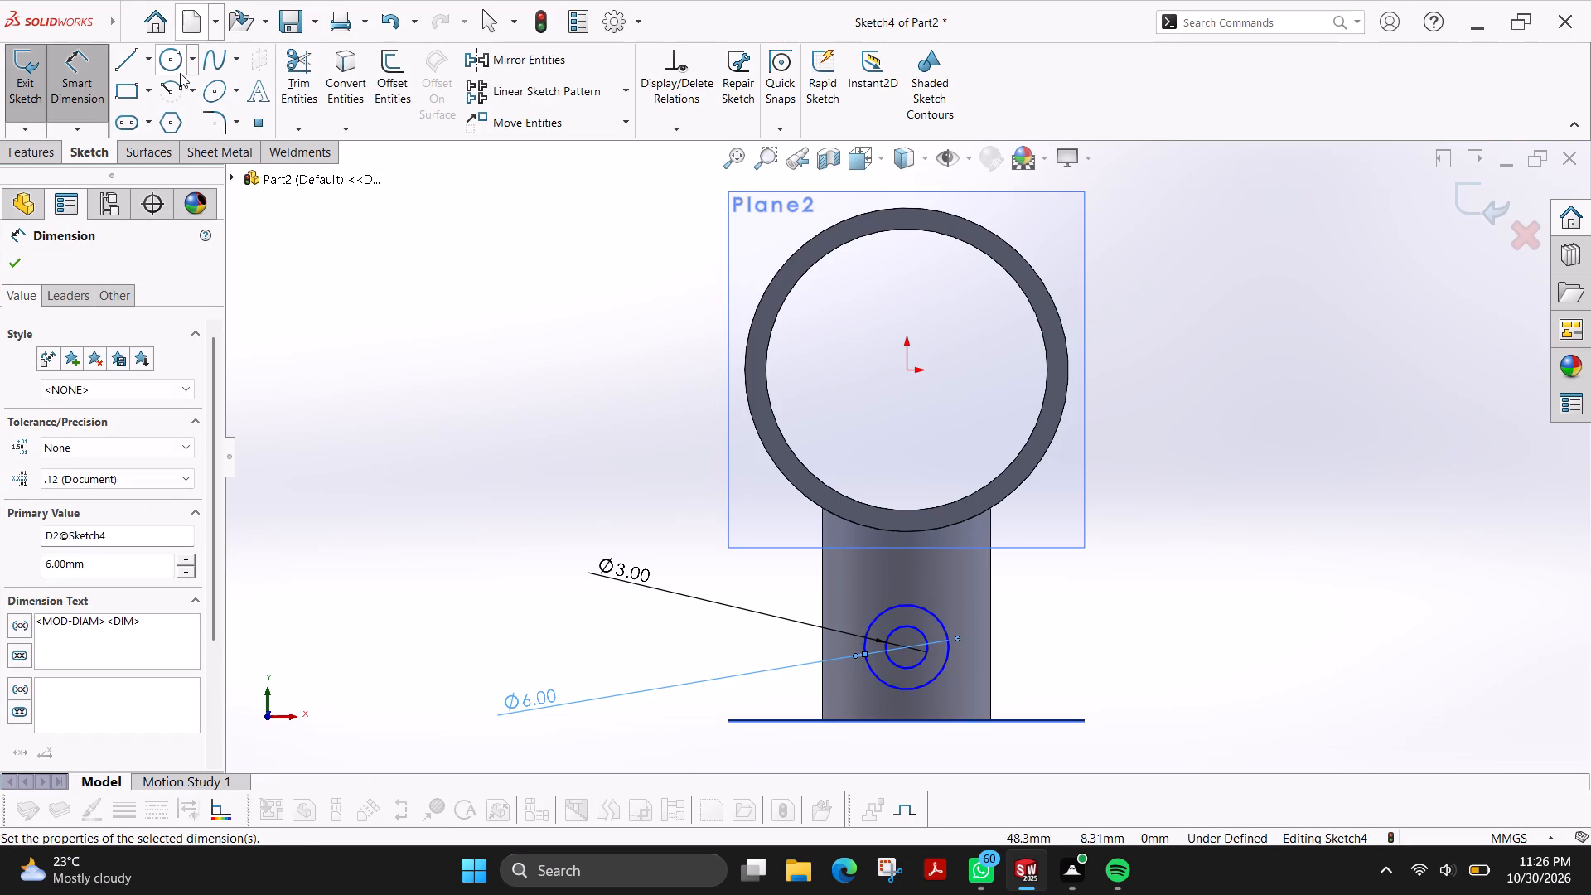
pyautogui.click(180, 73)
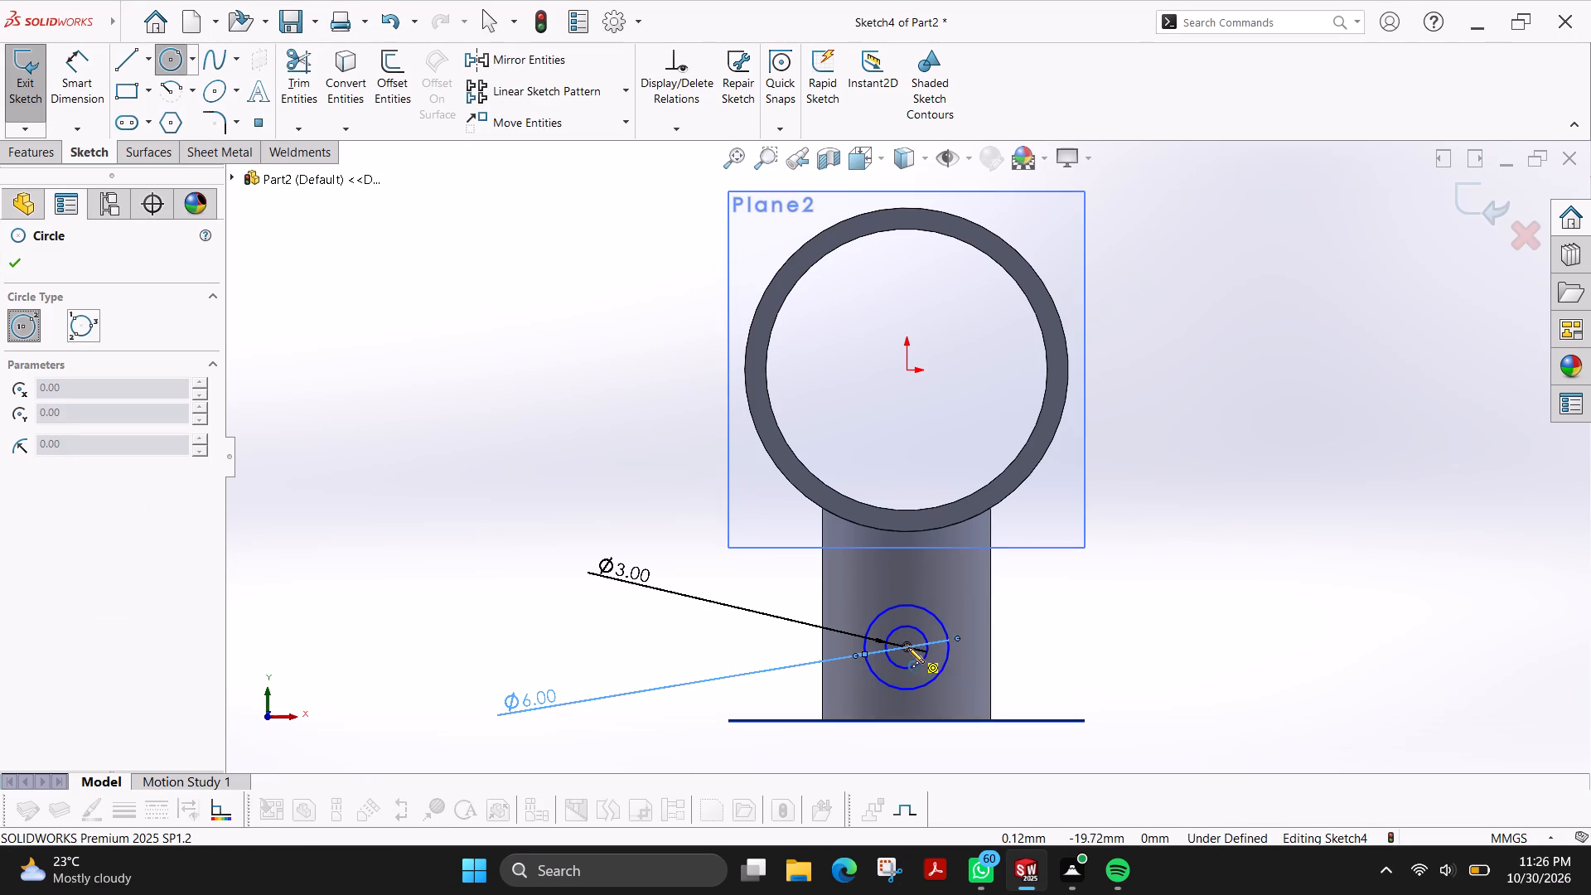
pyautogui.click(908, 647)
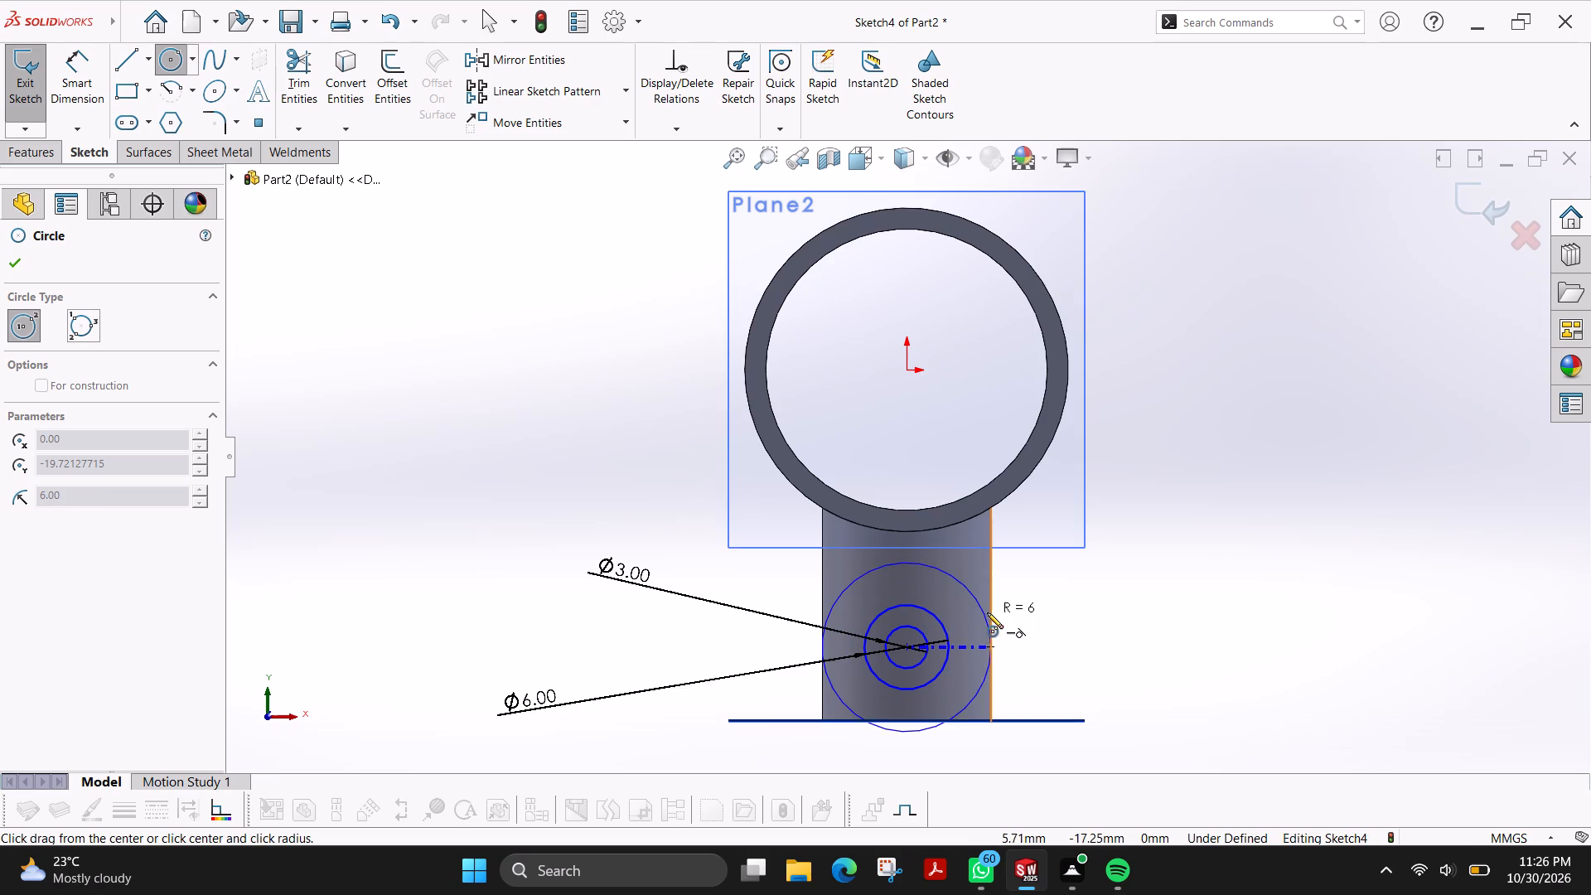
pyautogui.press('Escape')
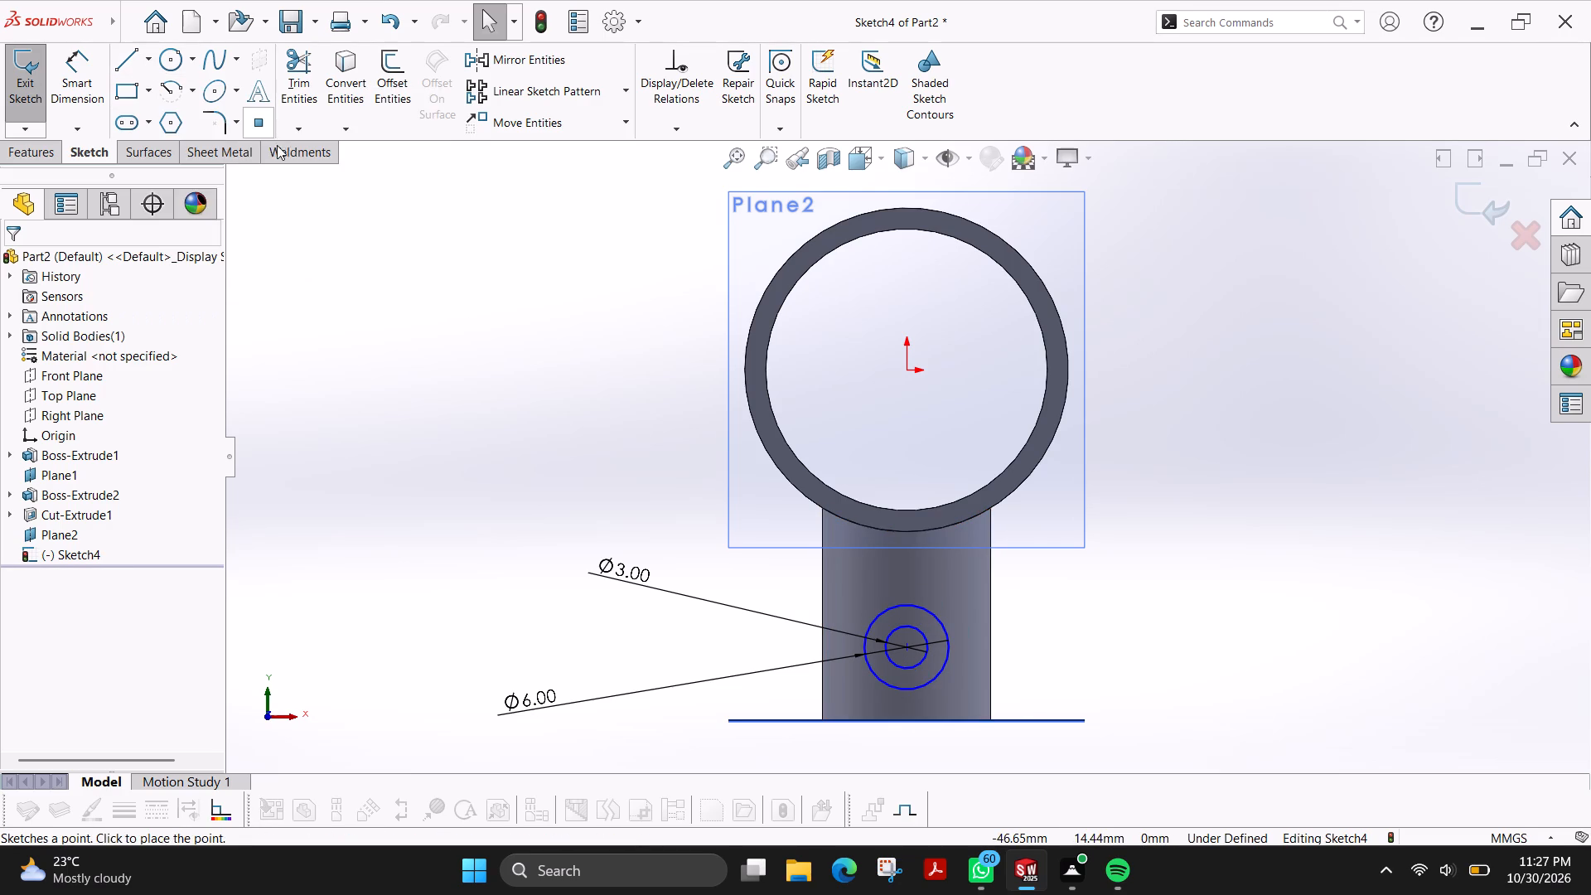
# Remove both concentric circles from the stem sketch with Power Trim.
pyautogui.click(293, 70)
pyautogui.moveTo(978, 604); pyautogui.dragTo(844, 685)
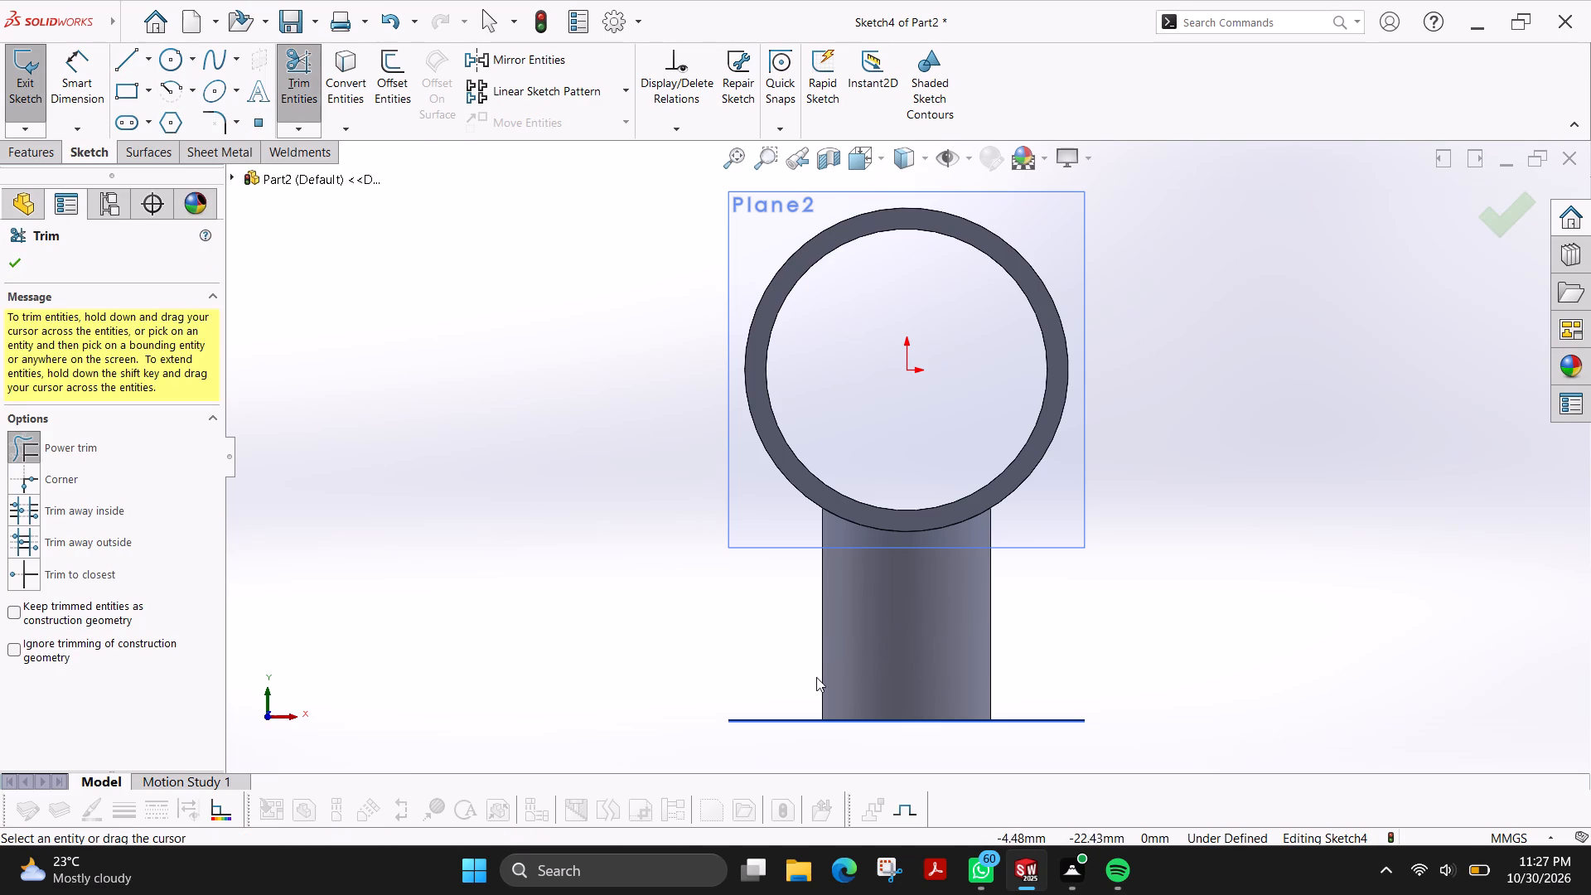
# Sketch a circle on the stem's centreline, about 18.5 mm below the origin, and dimension its diameter to 9 mm.
pyautogui.click(169, 66)
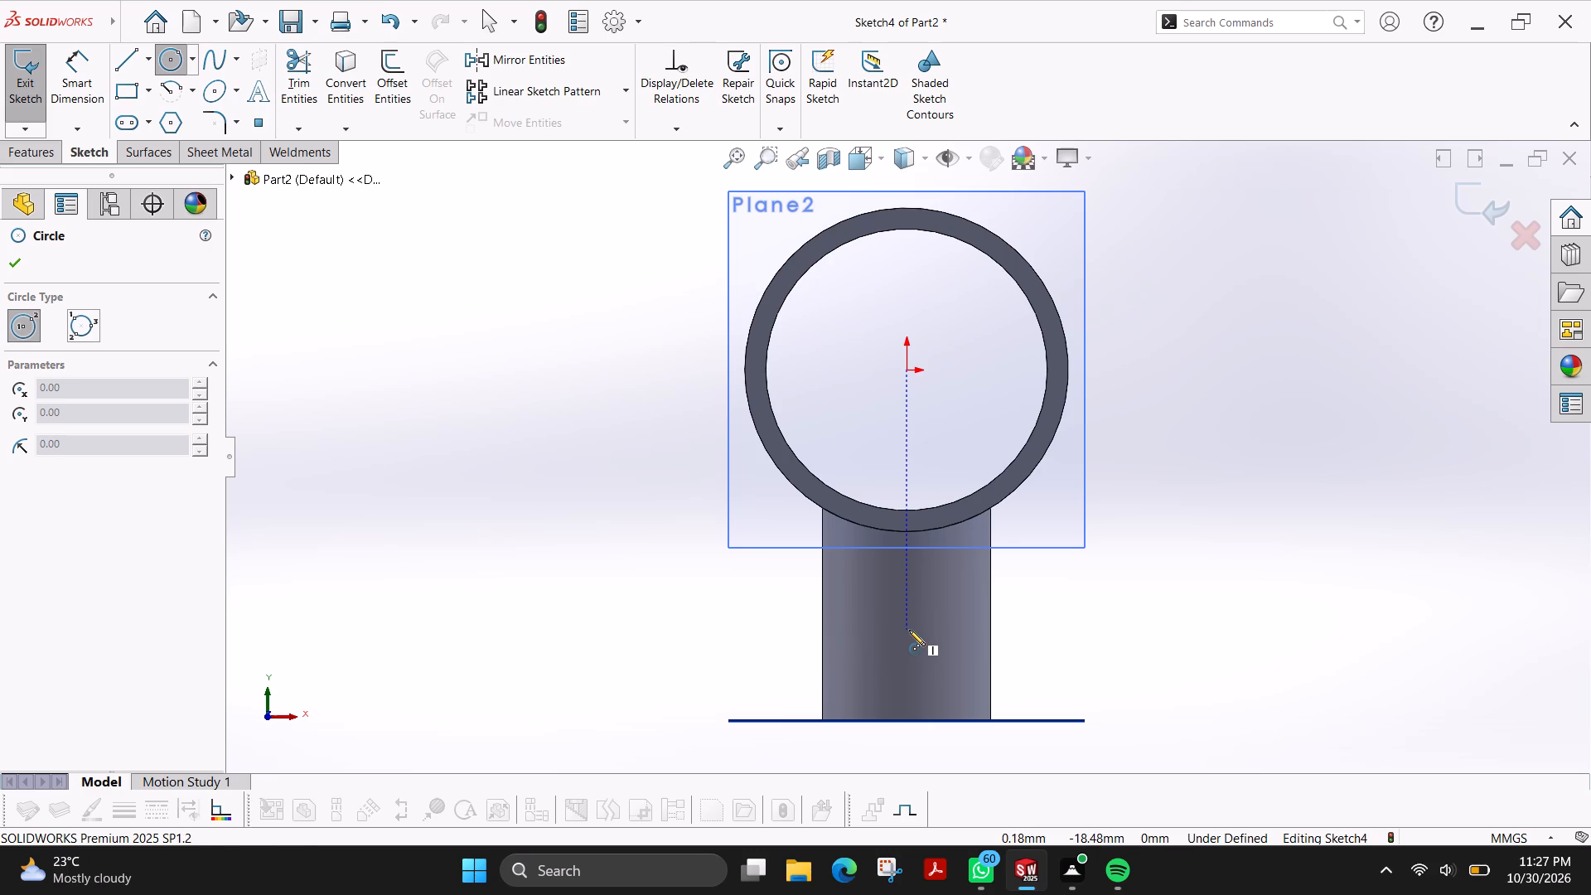
pyautogui.click(909, 630)
pyautogui.click(949, 631)
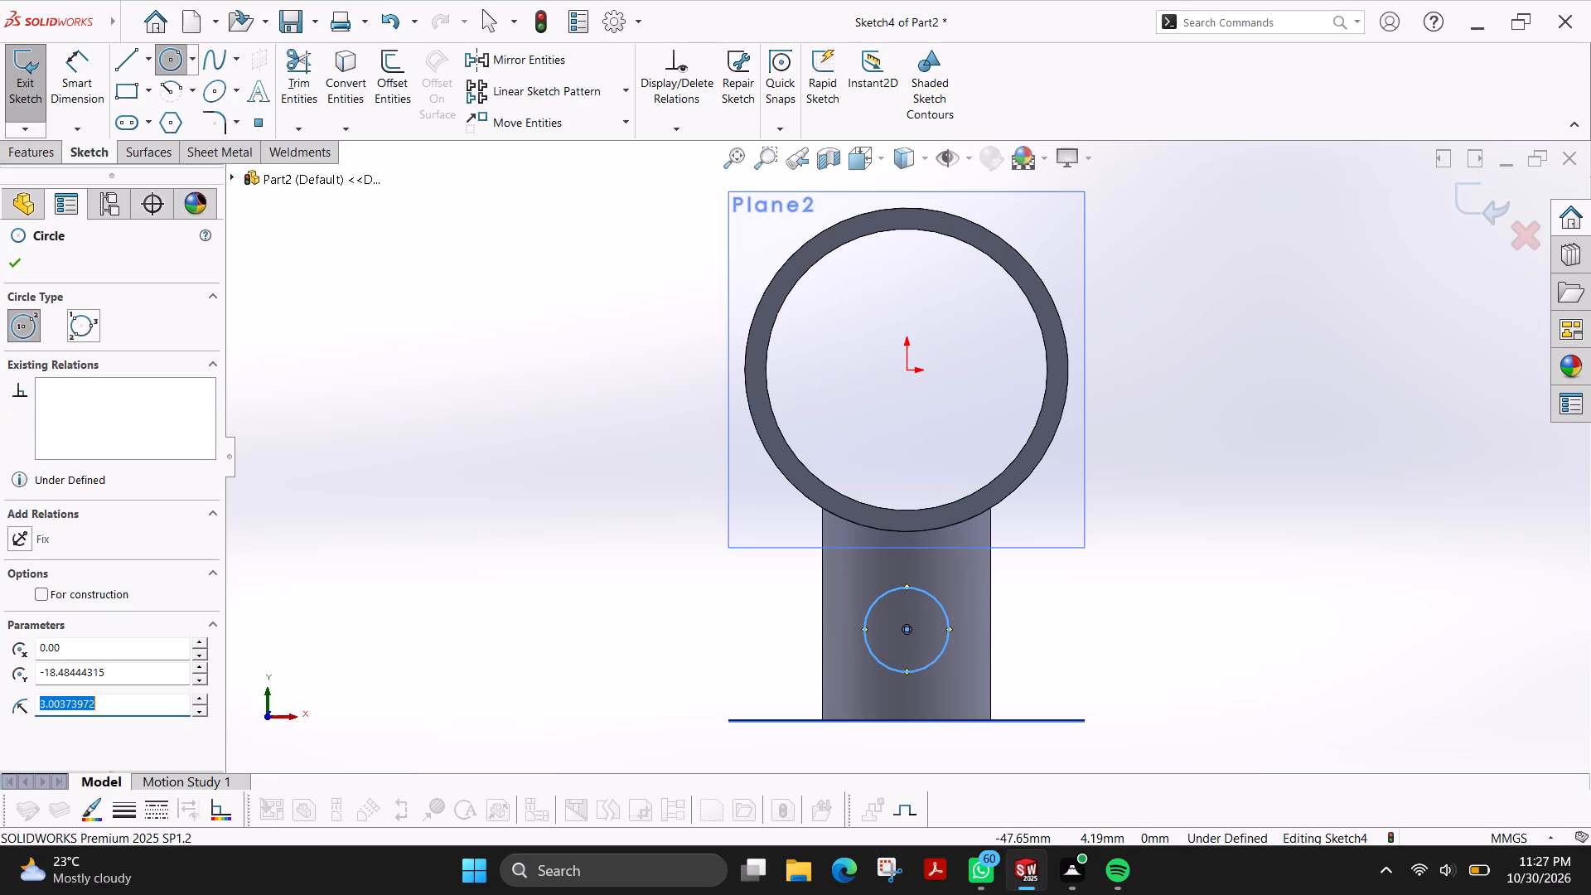
pyautogui.click(89, 85)
pyautogui.moveTo(946, 607); pyautogui.dragTo(954, 607)
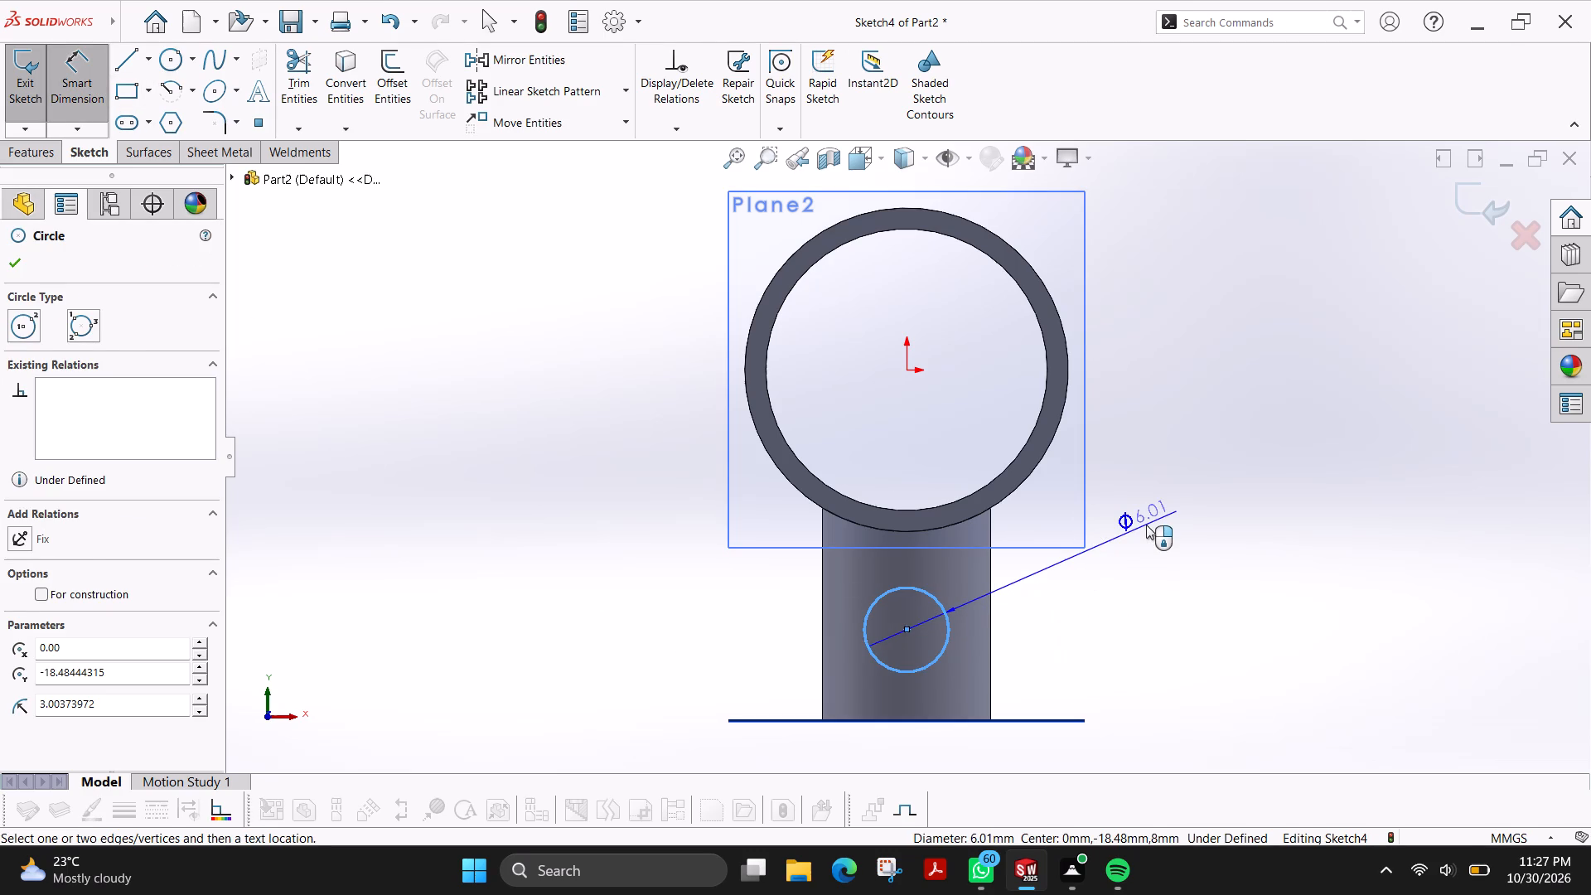
pyautogui.click(1146, 525)
pyautogui.press('9')
pyautogui.press('Return')
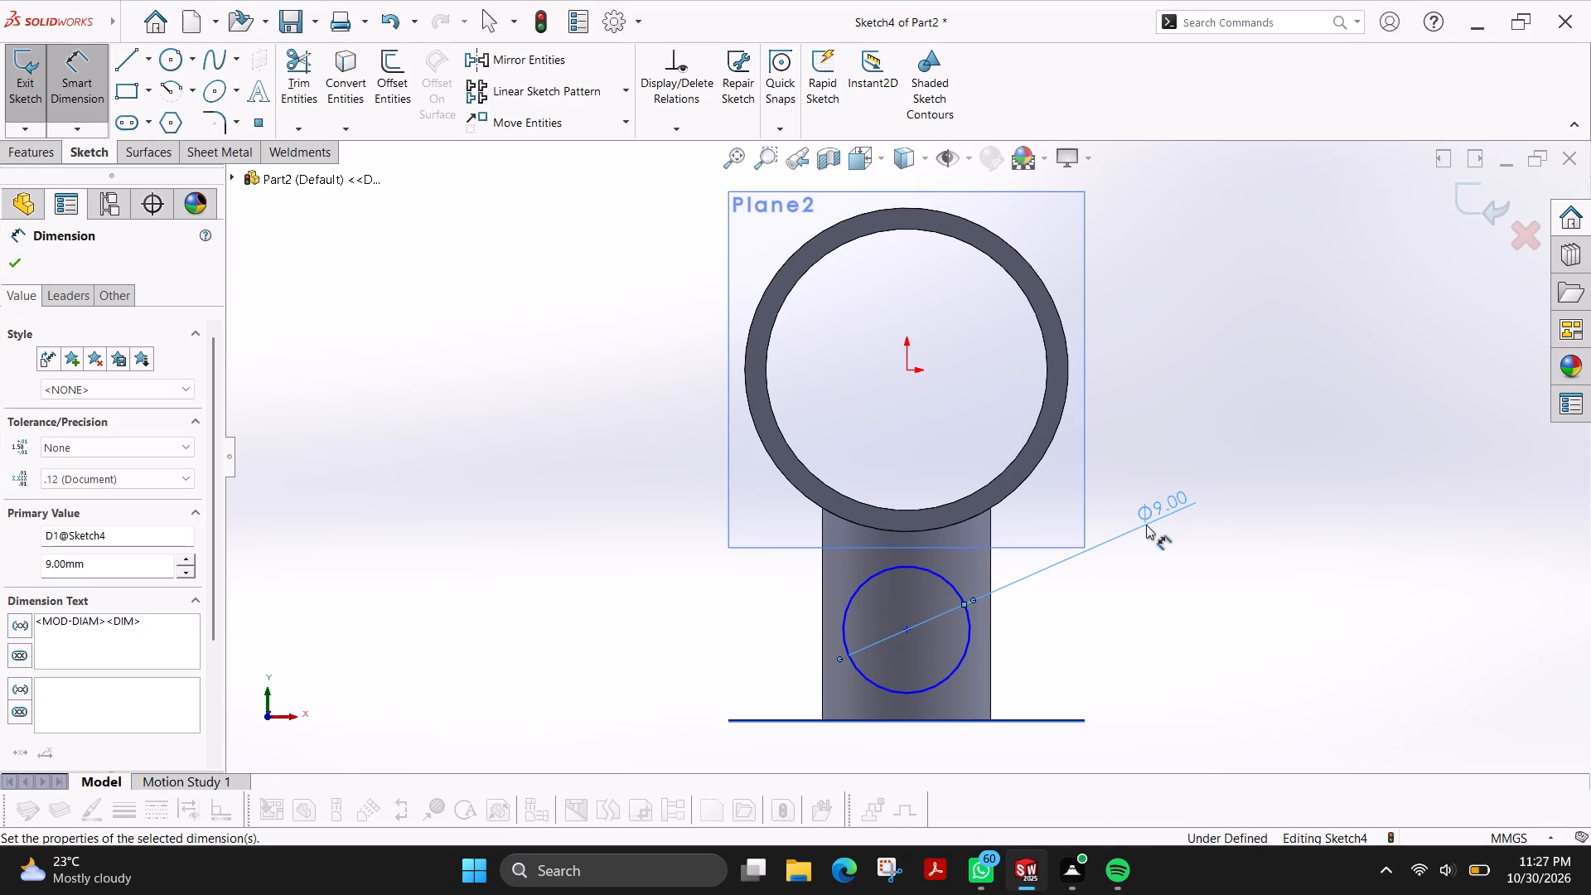
# Dimension the circle's centre at 6 mm above the reference plane at the stem's lower end.
pyautogui.click(906, 630)
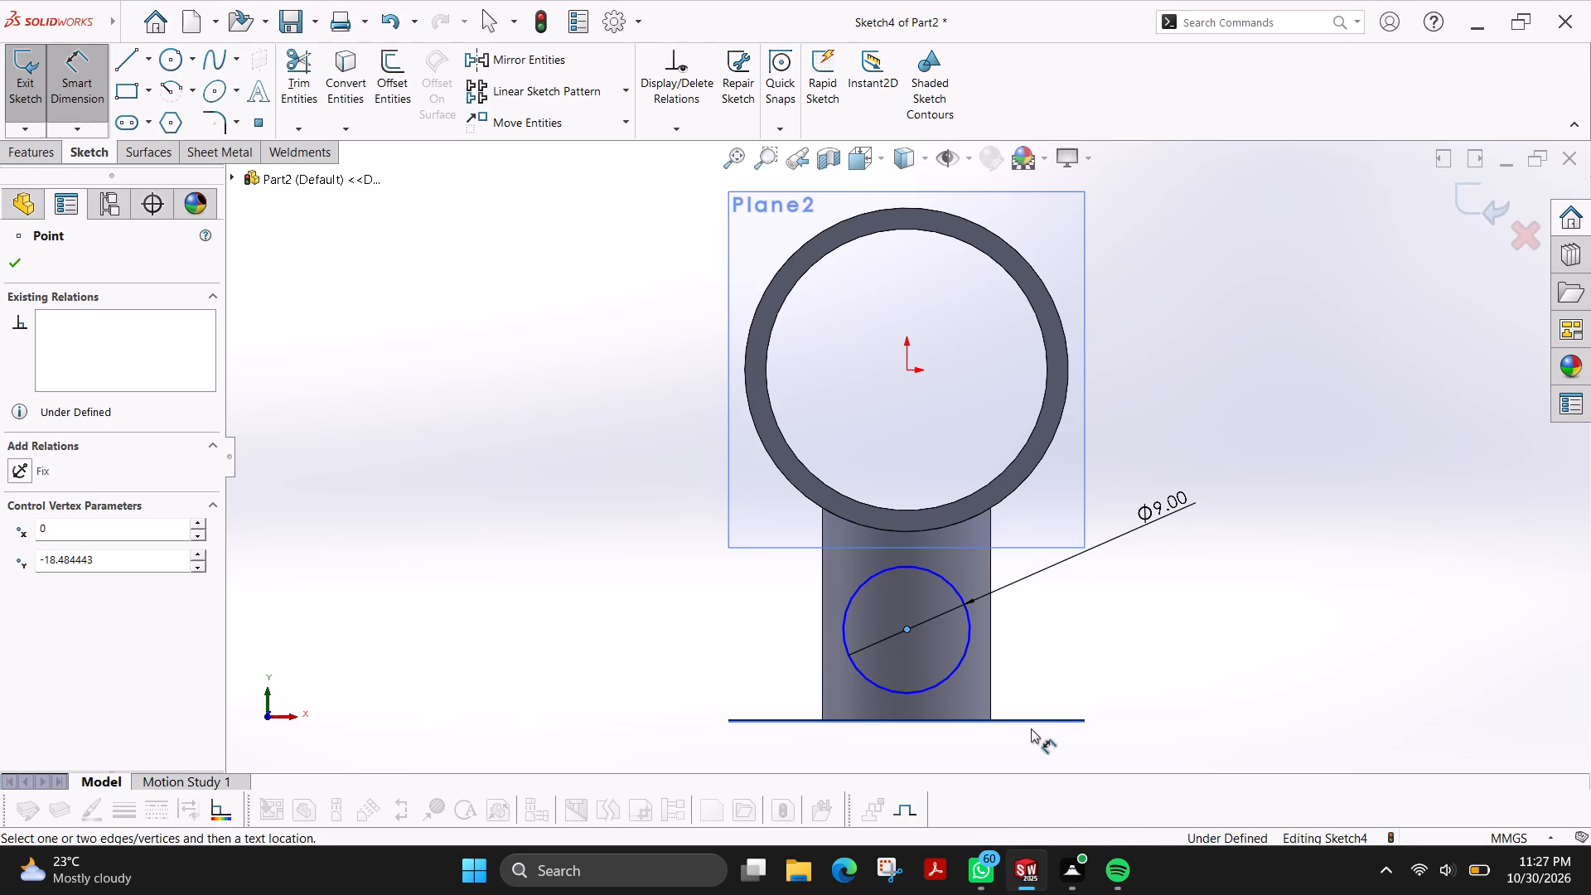
pyautogui.click(957, 718)
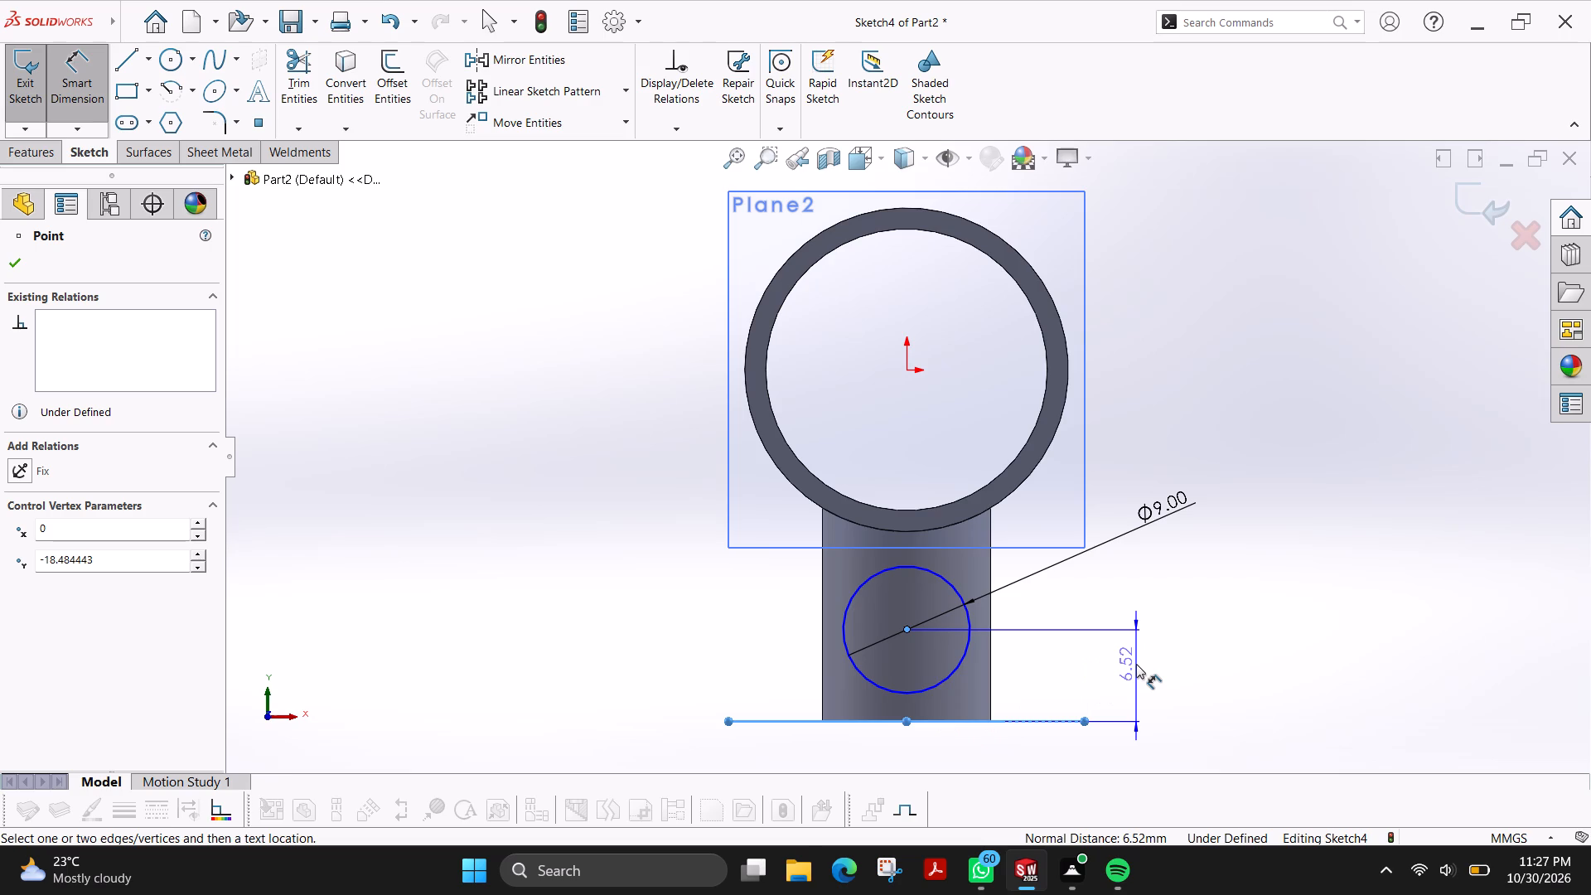
pyautogui.click(1136, 664)
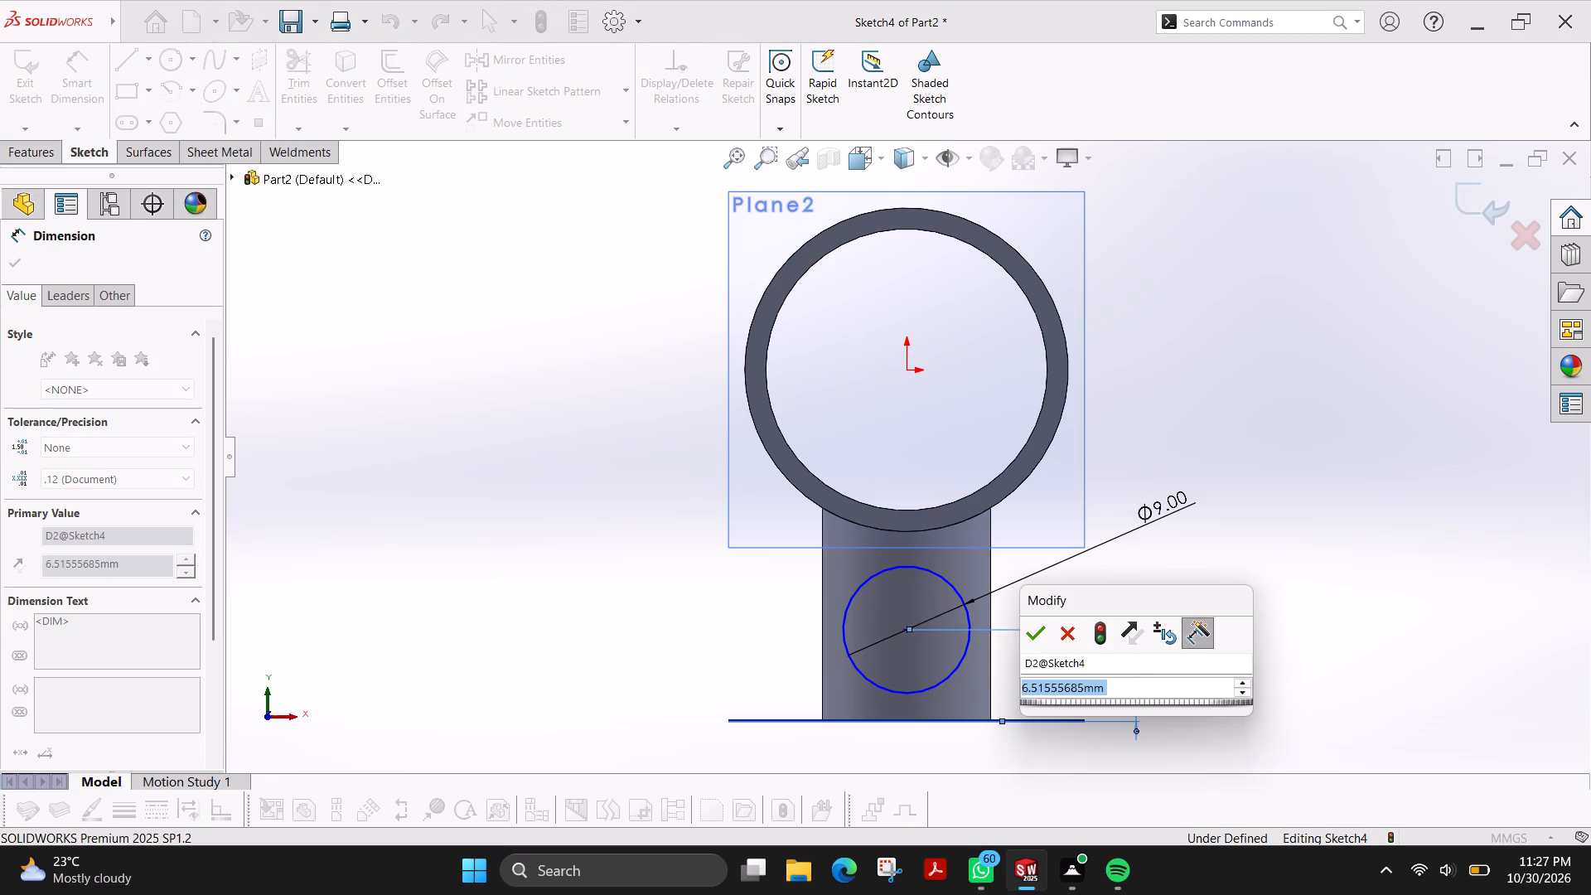
pyautogui.press('6')
pyautogui.press('Return')
# Begin a blind boss extrusion of the 9 mm circle, reversed toward the stem, with a depth of 6 mm.
pyautogui.moveTo(1137, 663); pyautogui.dragTo(1141, 717, button='middle')
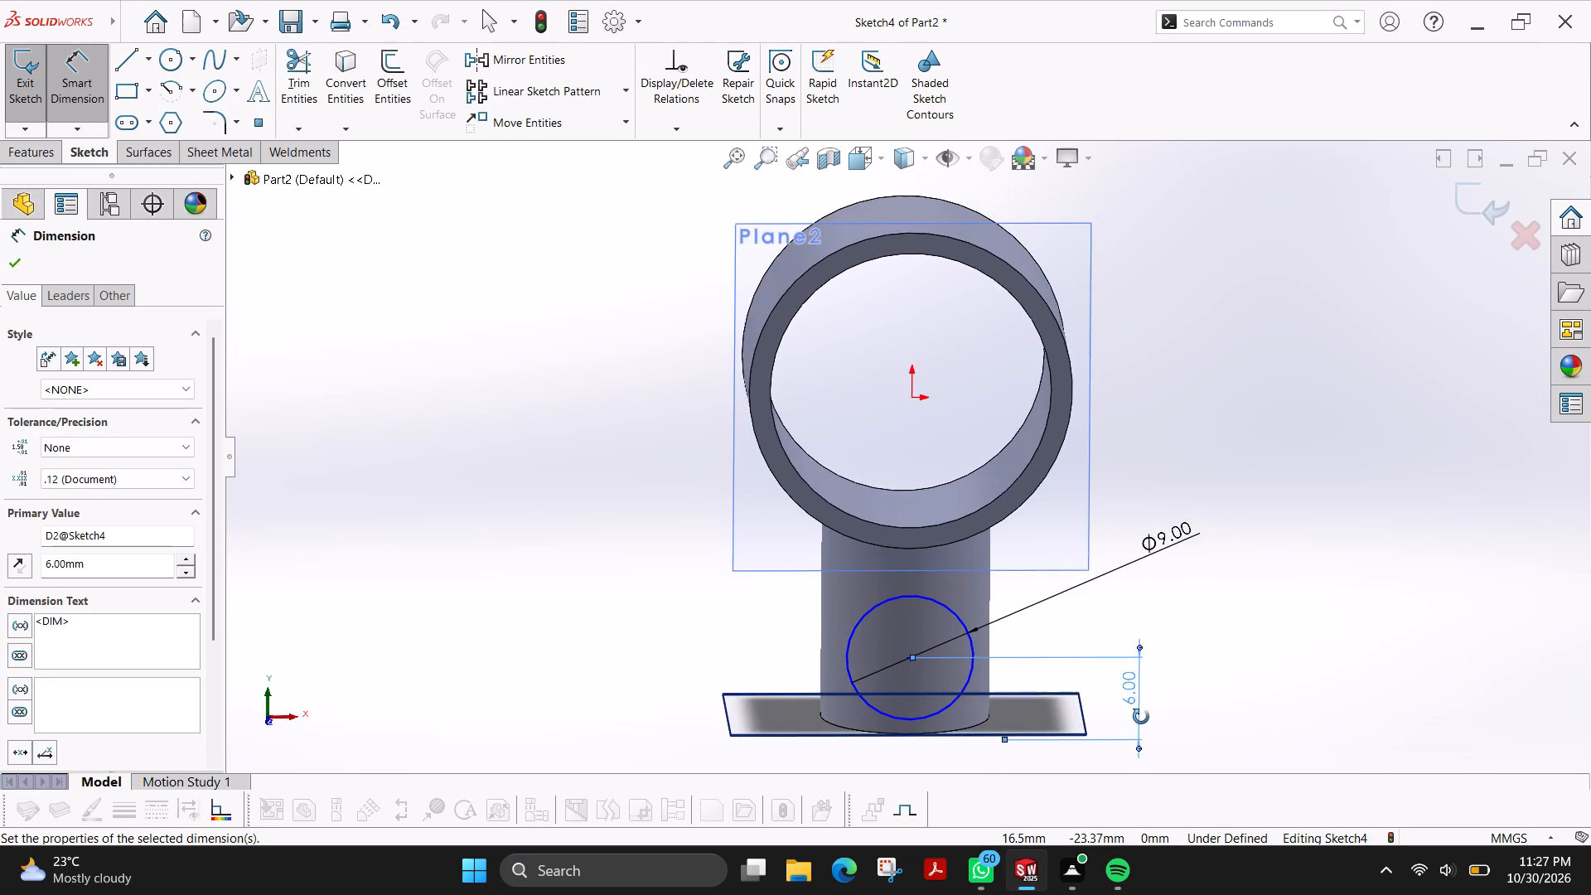
pyautogui.moveTo(1141, 717); pyautogui.dragTo(1127, 723, button='middle')
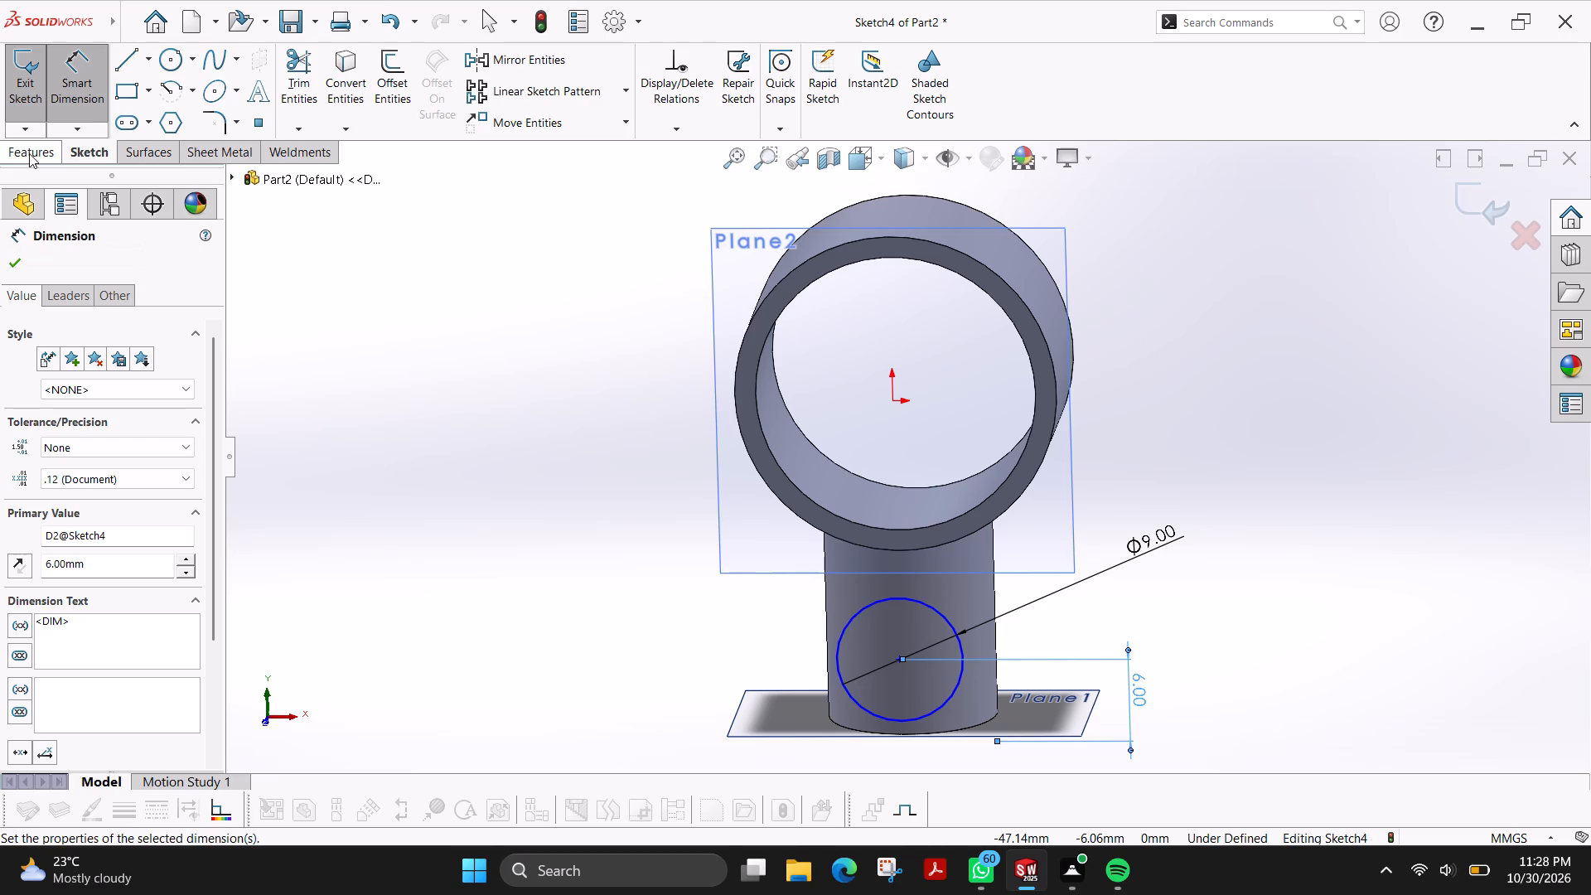
pyautogui.click(38, 86)
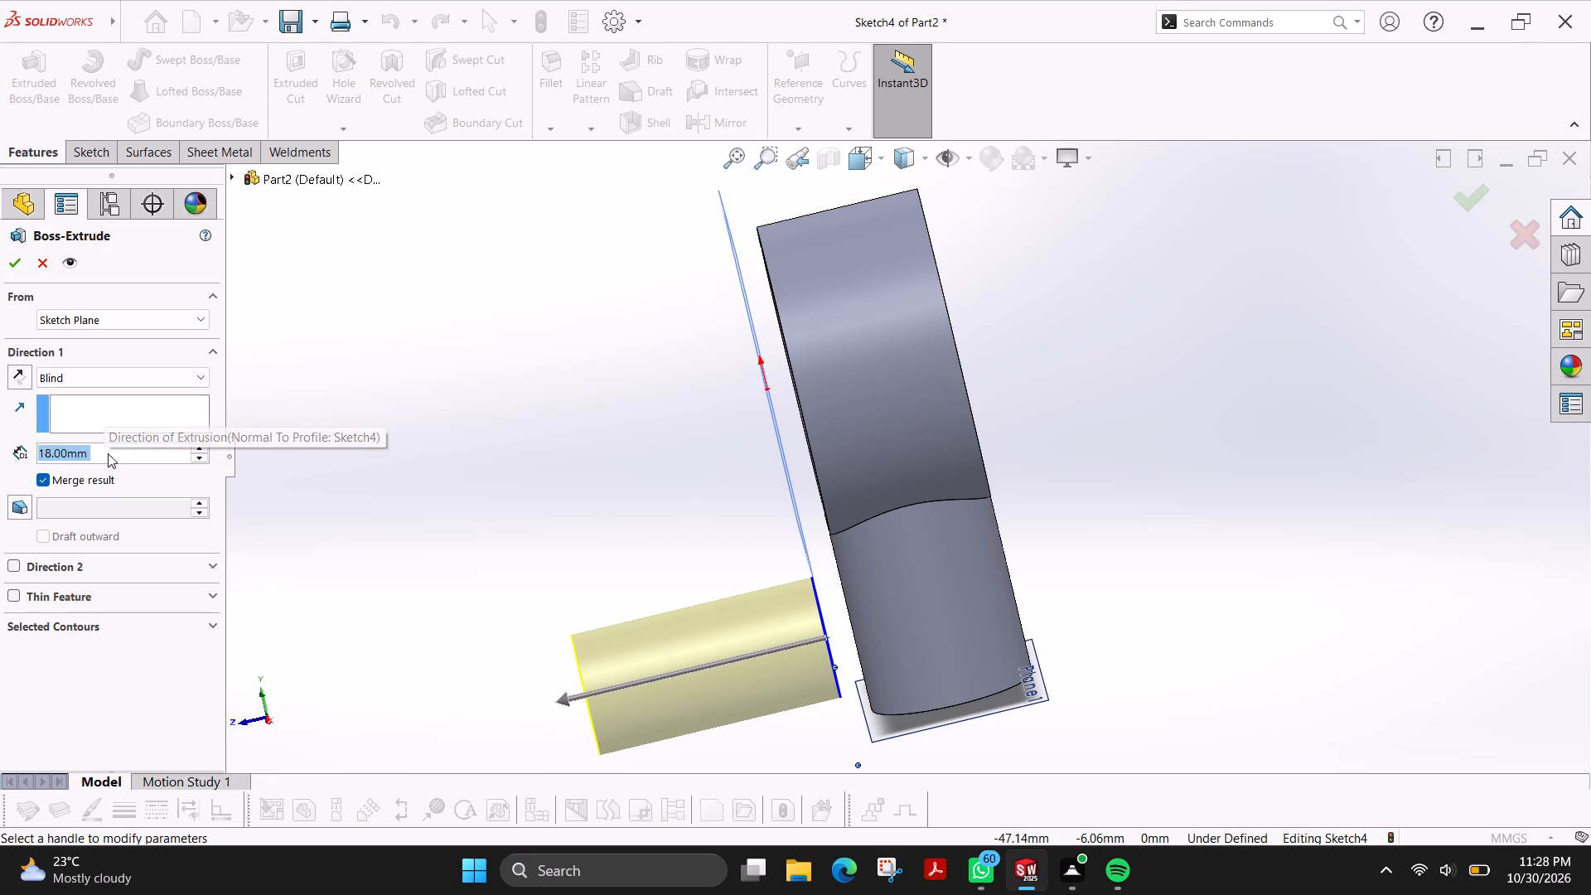
pyautogui.click(17, 373)
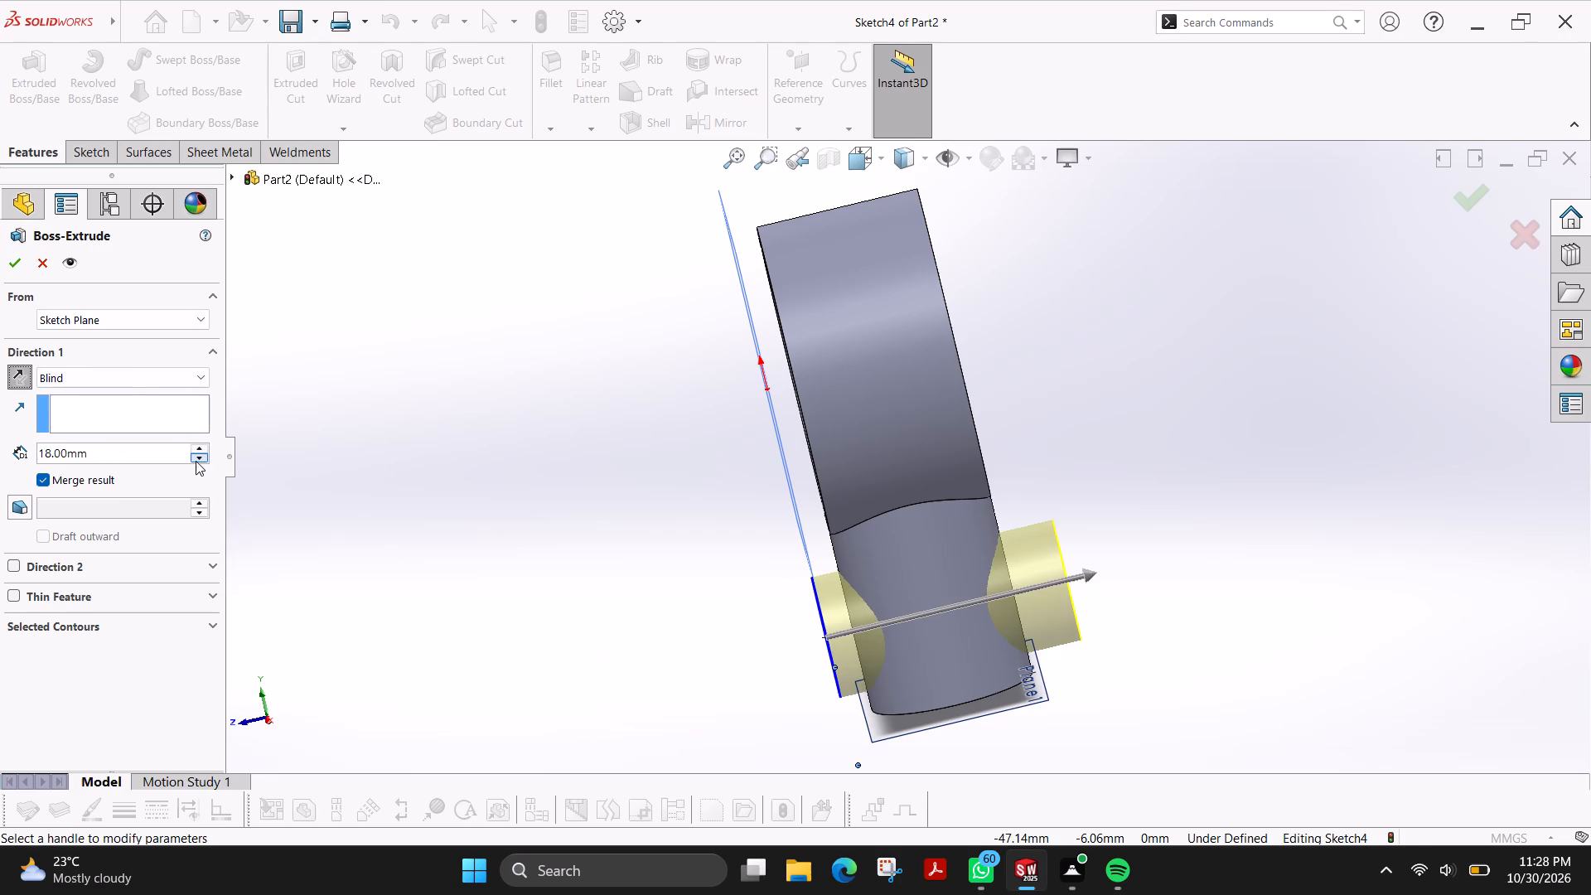
pyautogui.doubleClick(200, 462)
pyautogui.click(200, 462)
pyautogui.click(200, 462)
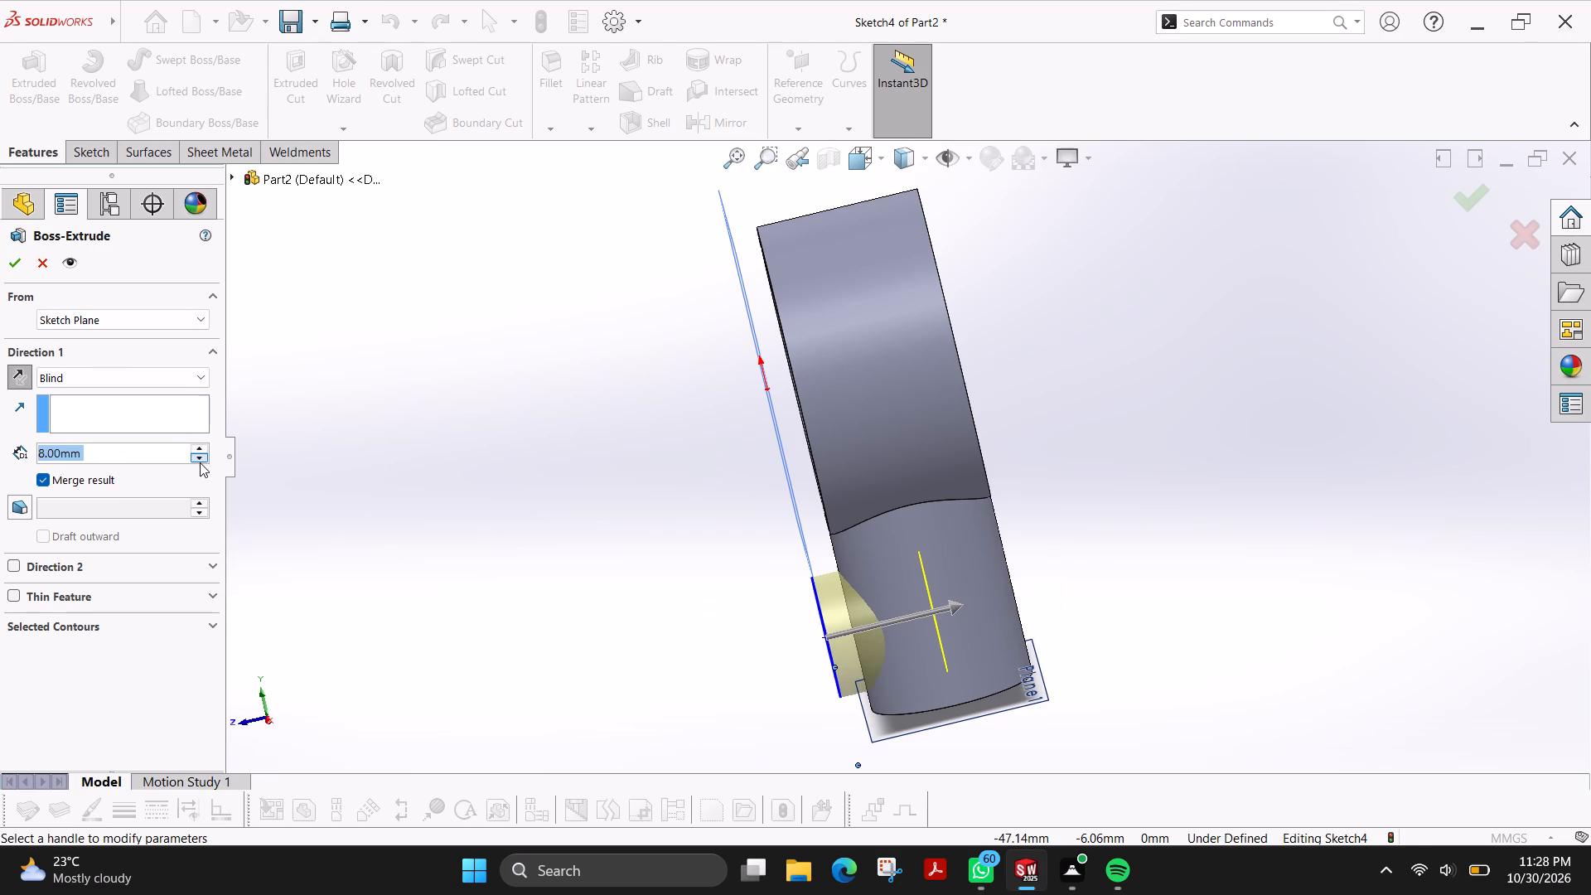
pyautogui.doubleClick(138, 454)
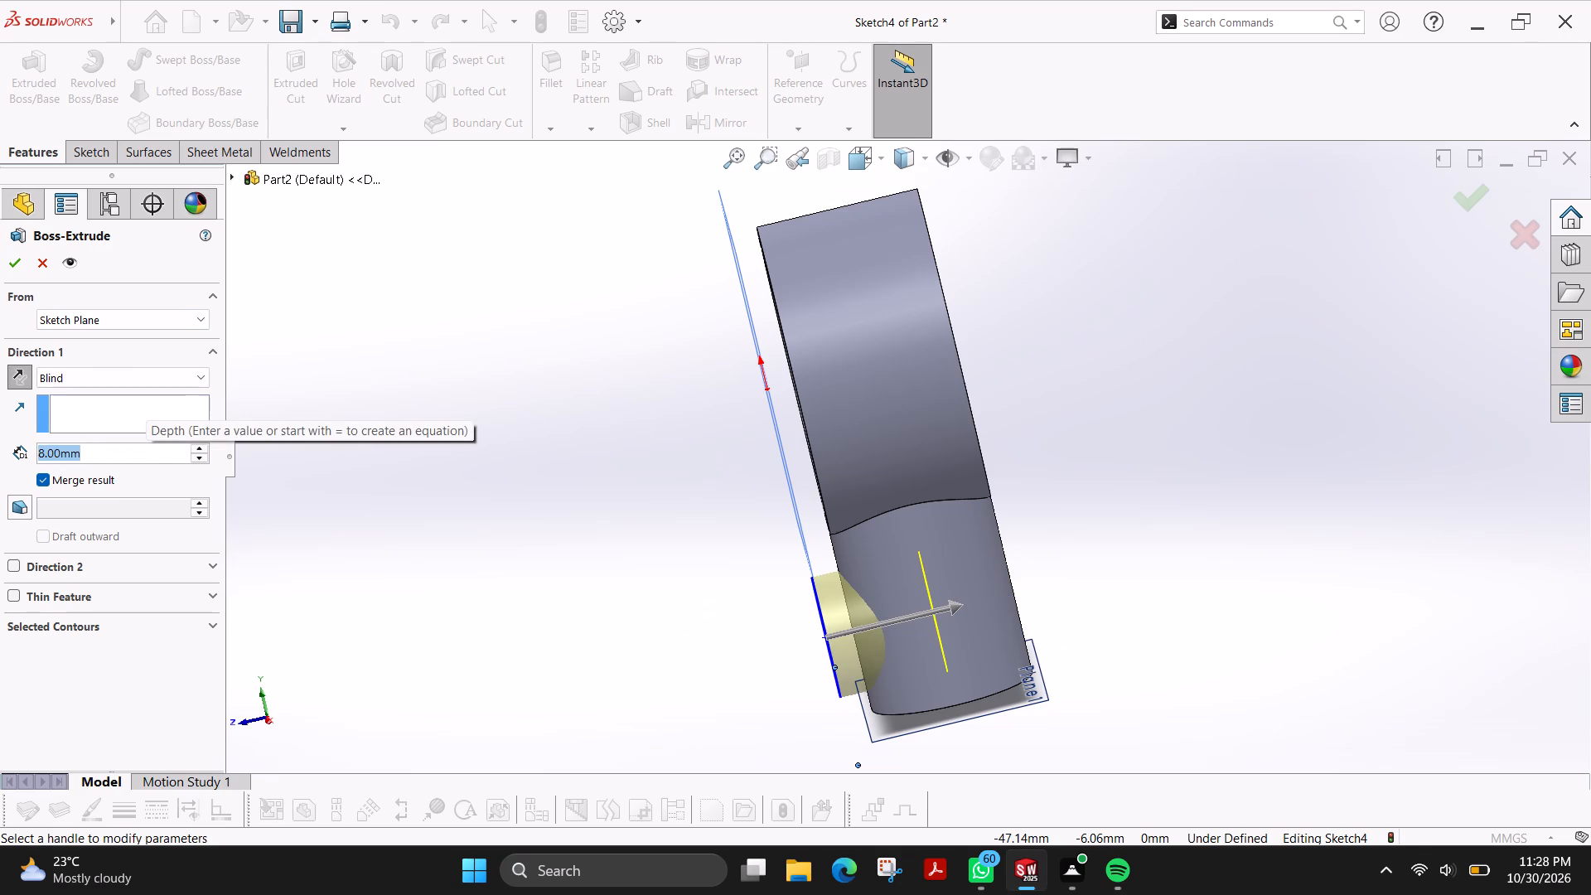
pyautogui.press('6')
pyautogui.press('Return')
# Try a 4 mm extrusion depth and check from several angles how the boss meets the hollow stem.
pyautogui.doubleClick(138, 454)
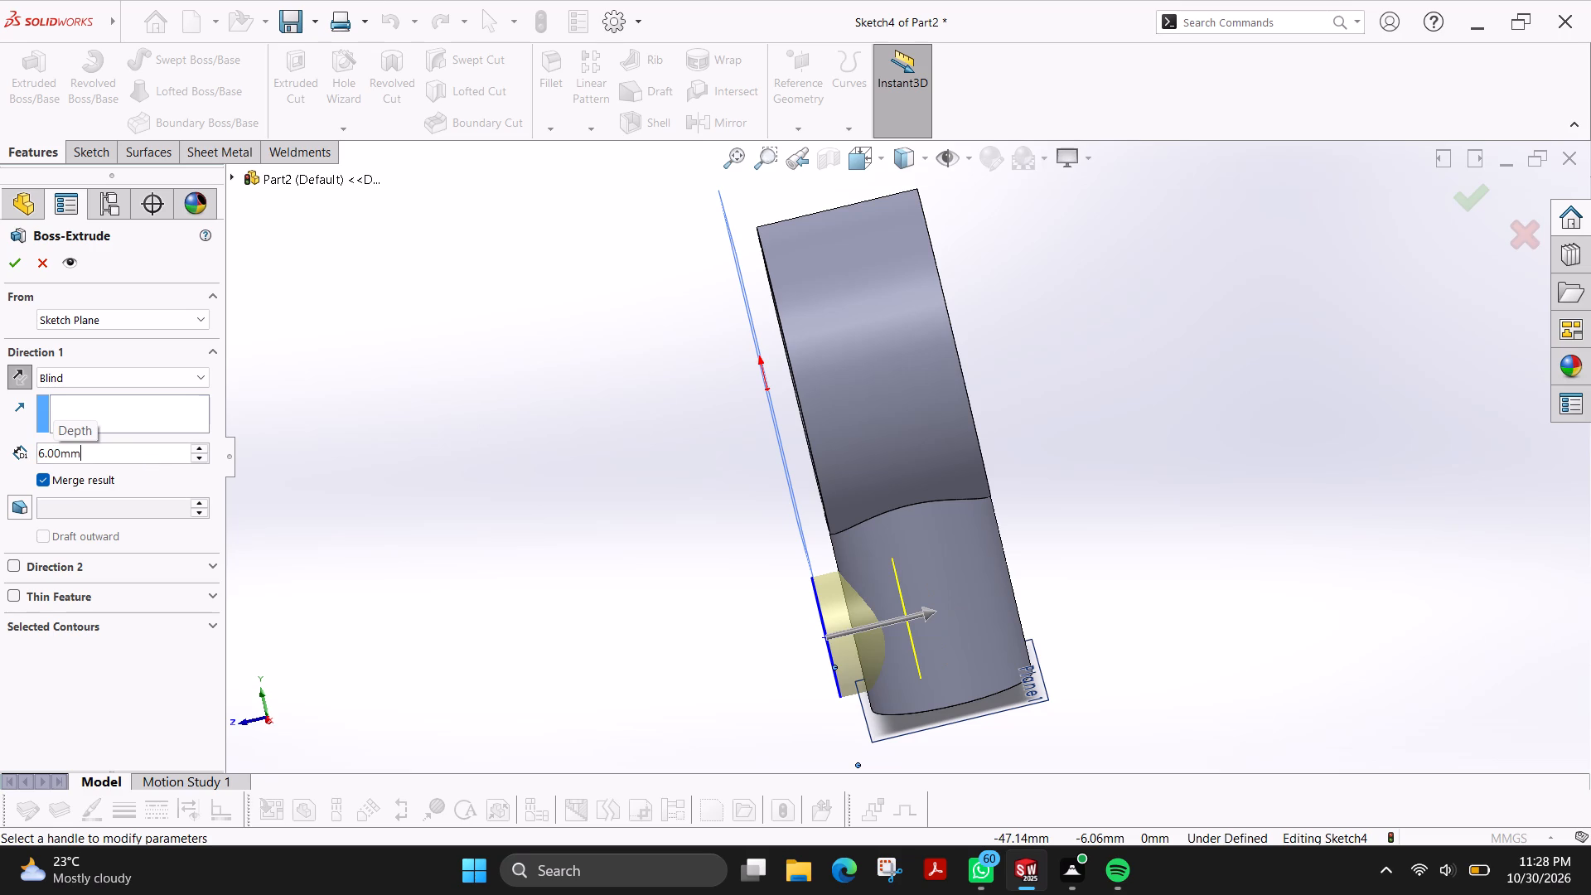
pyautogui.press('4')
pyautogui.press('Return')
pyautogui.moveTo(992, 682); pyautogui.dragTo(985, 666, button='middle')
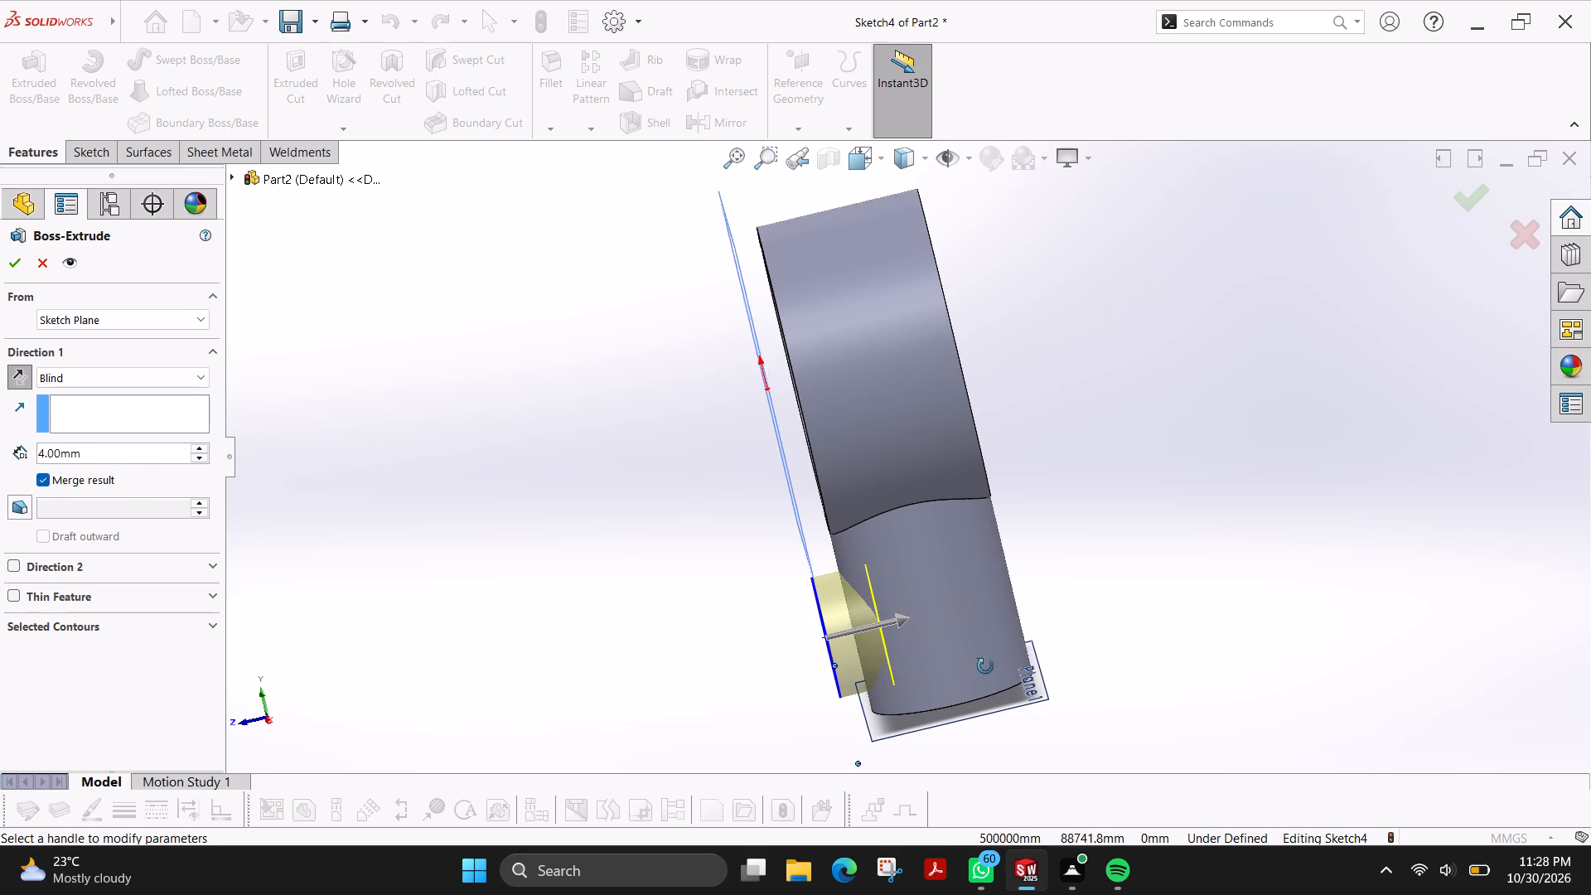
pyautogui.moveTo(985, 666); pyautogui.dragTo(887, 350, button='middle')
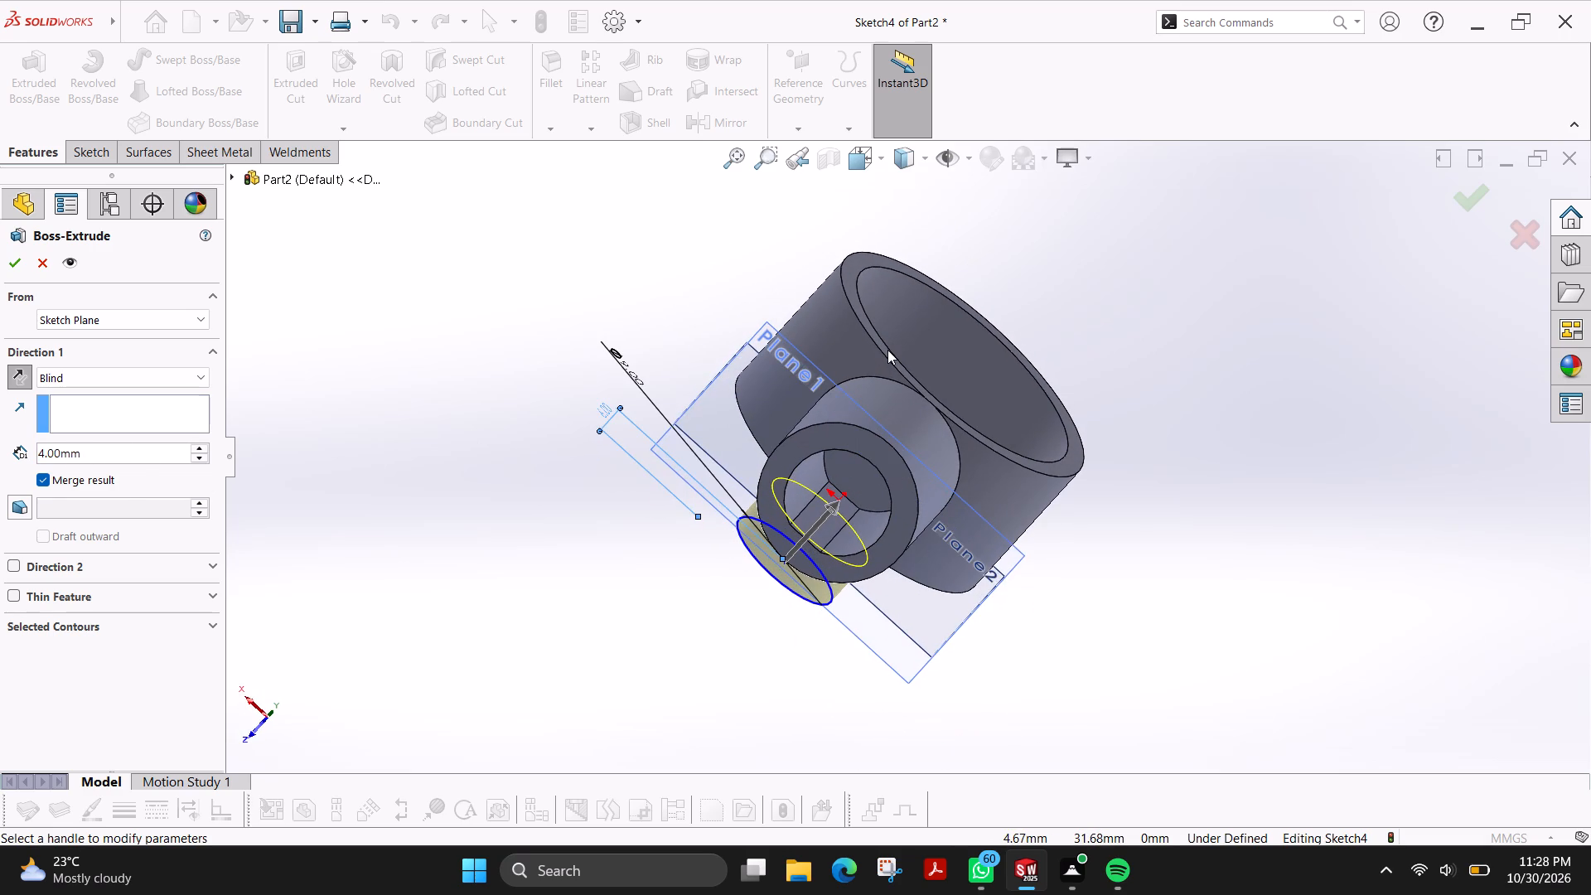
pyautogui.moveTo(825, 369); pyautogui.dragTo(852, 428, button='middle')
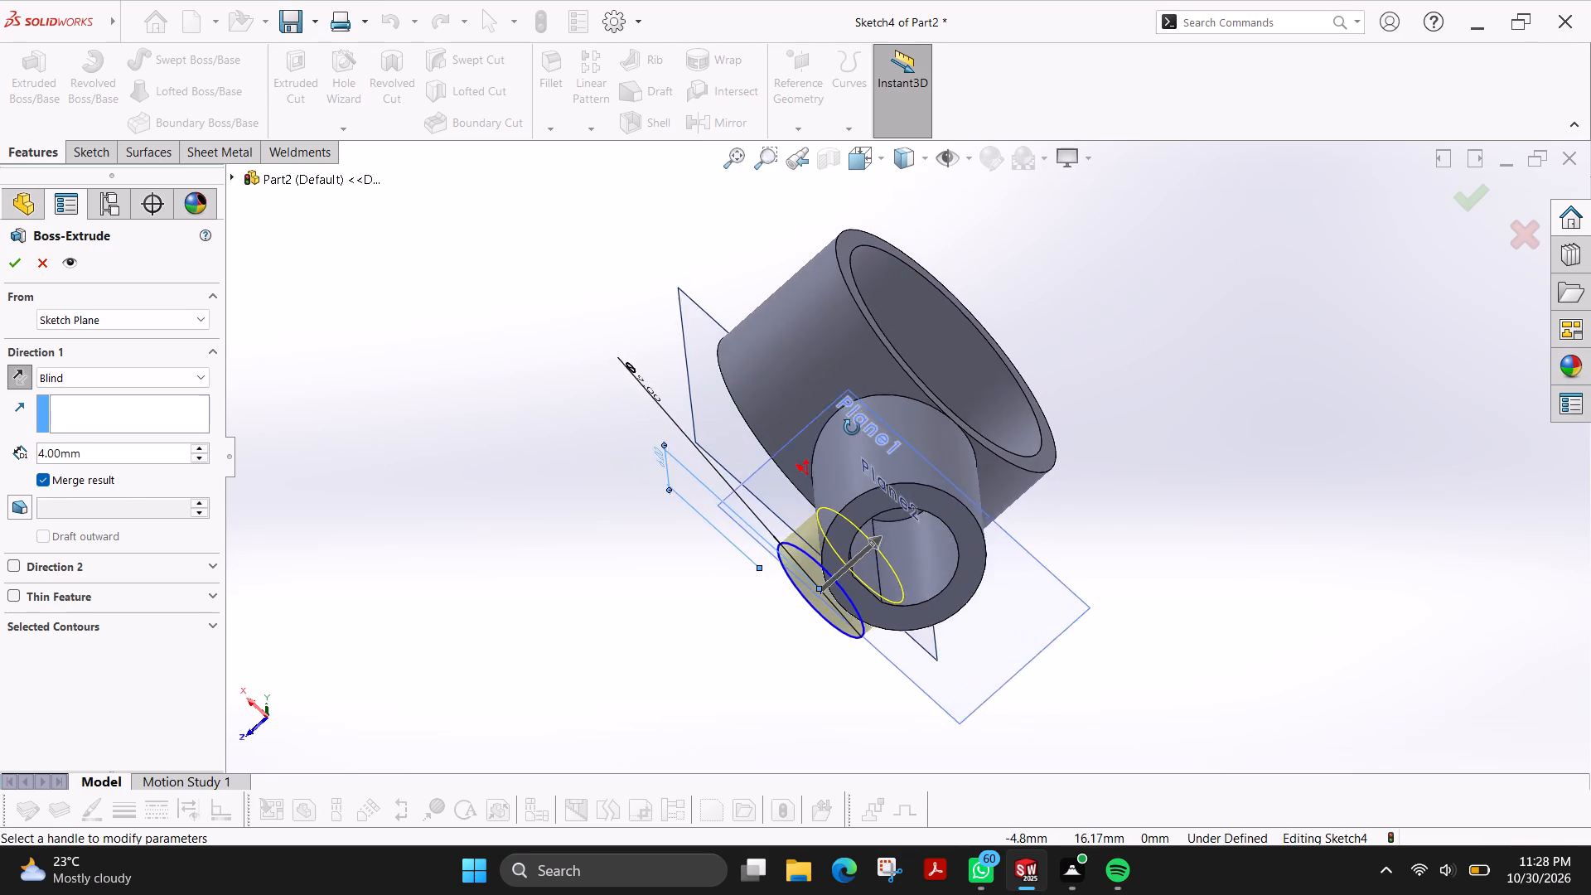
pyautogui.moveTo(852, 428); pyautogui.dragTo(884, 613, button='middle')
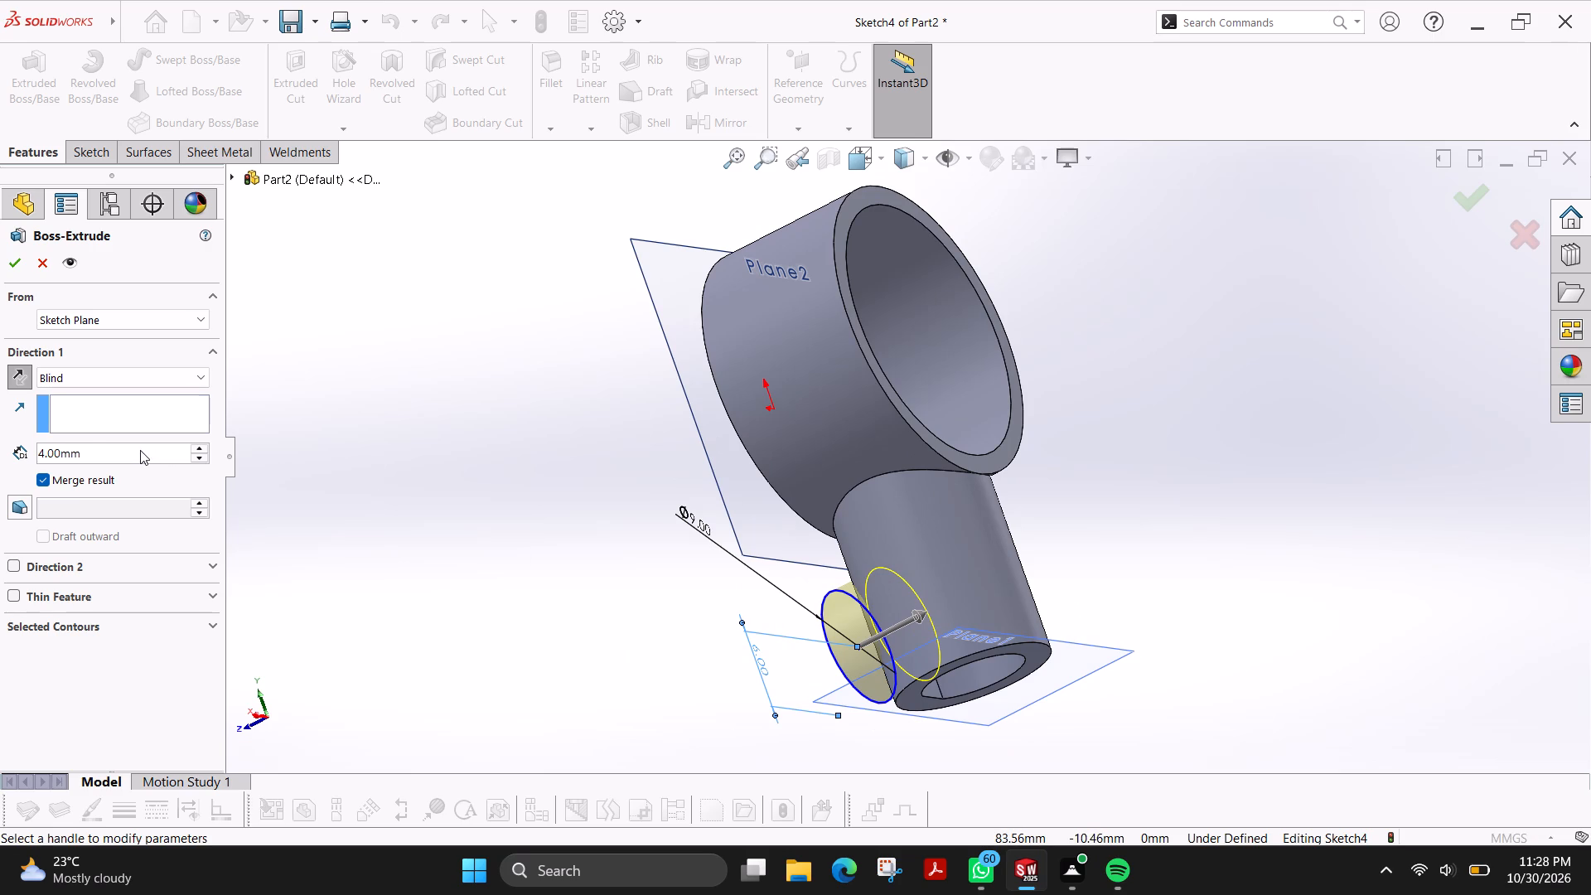
# Set the extrusion depth to 6 mm, check it against the stem's bore, and complete the round boss.
pyautogui.doubleClick(140, 450)
pyautogui.press('6')
pyautogui.press('Return')
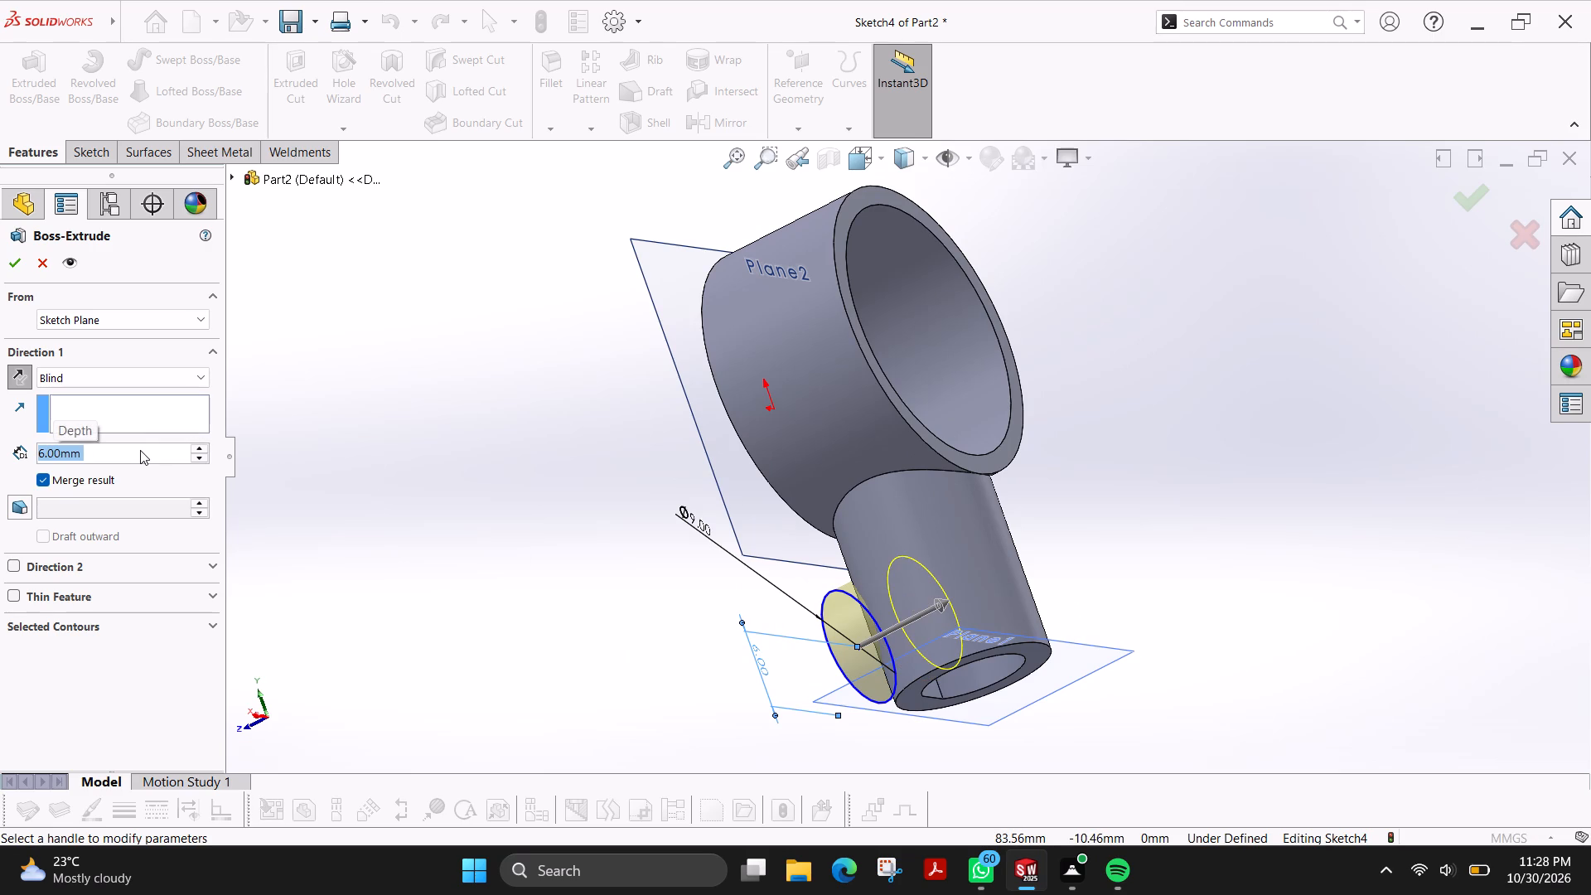
pyautogui.moveTo(955, 511); pyautogui.dragTo(891, 272, button='middle')
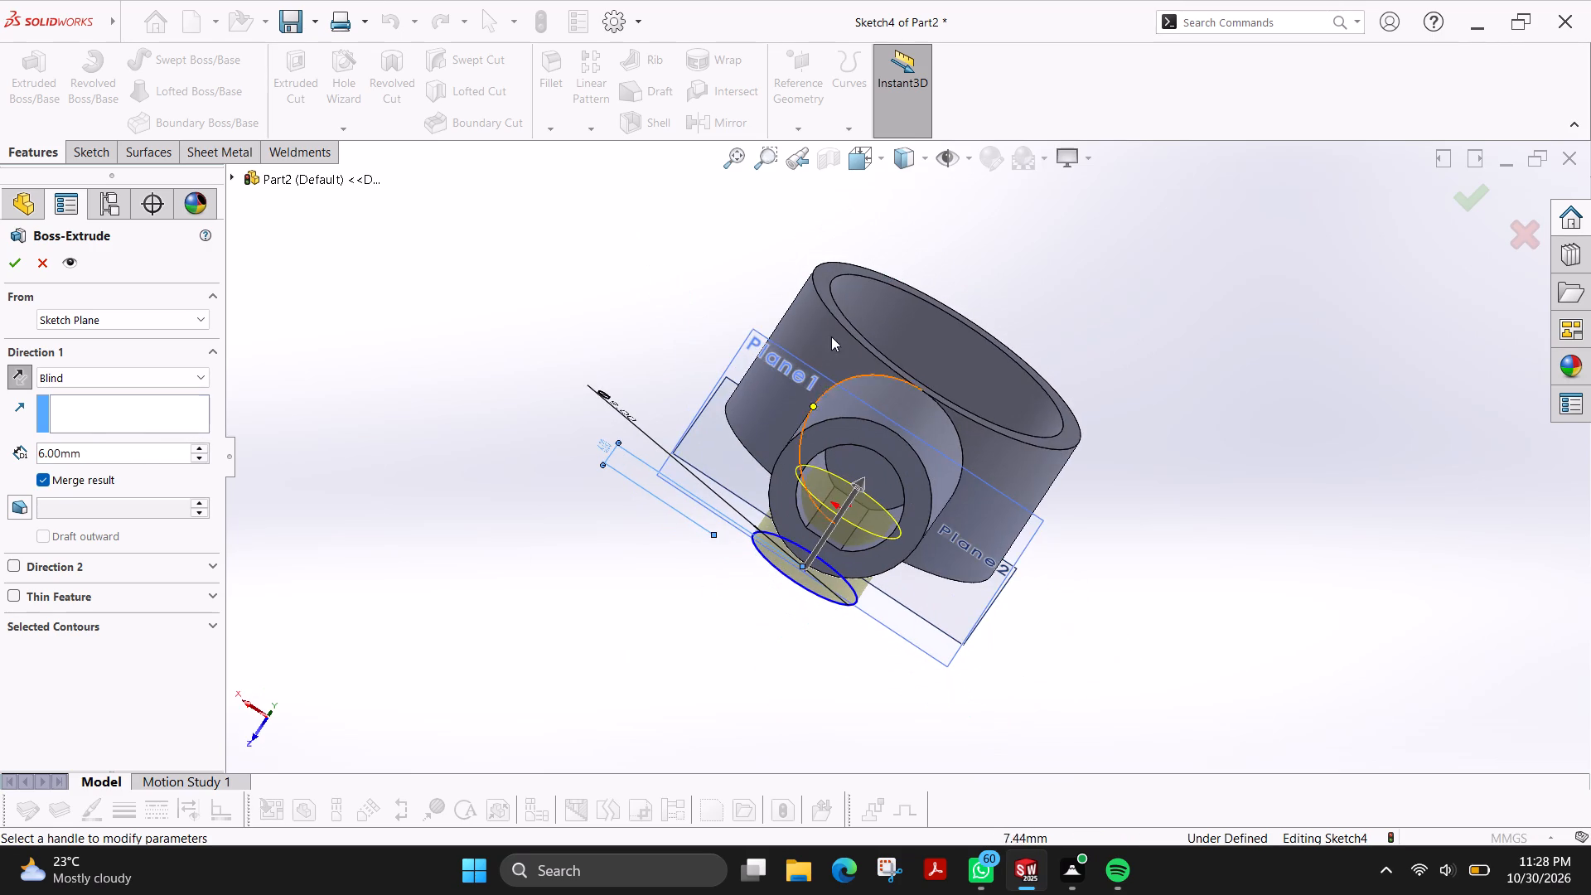
pyautogui.moveTo(831, 336); pyautogui.dragTo(947, 588, button='middle')
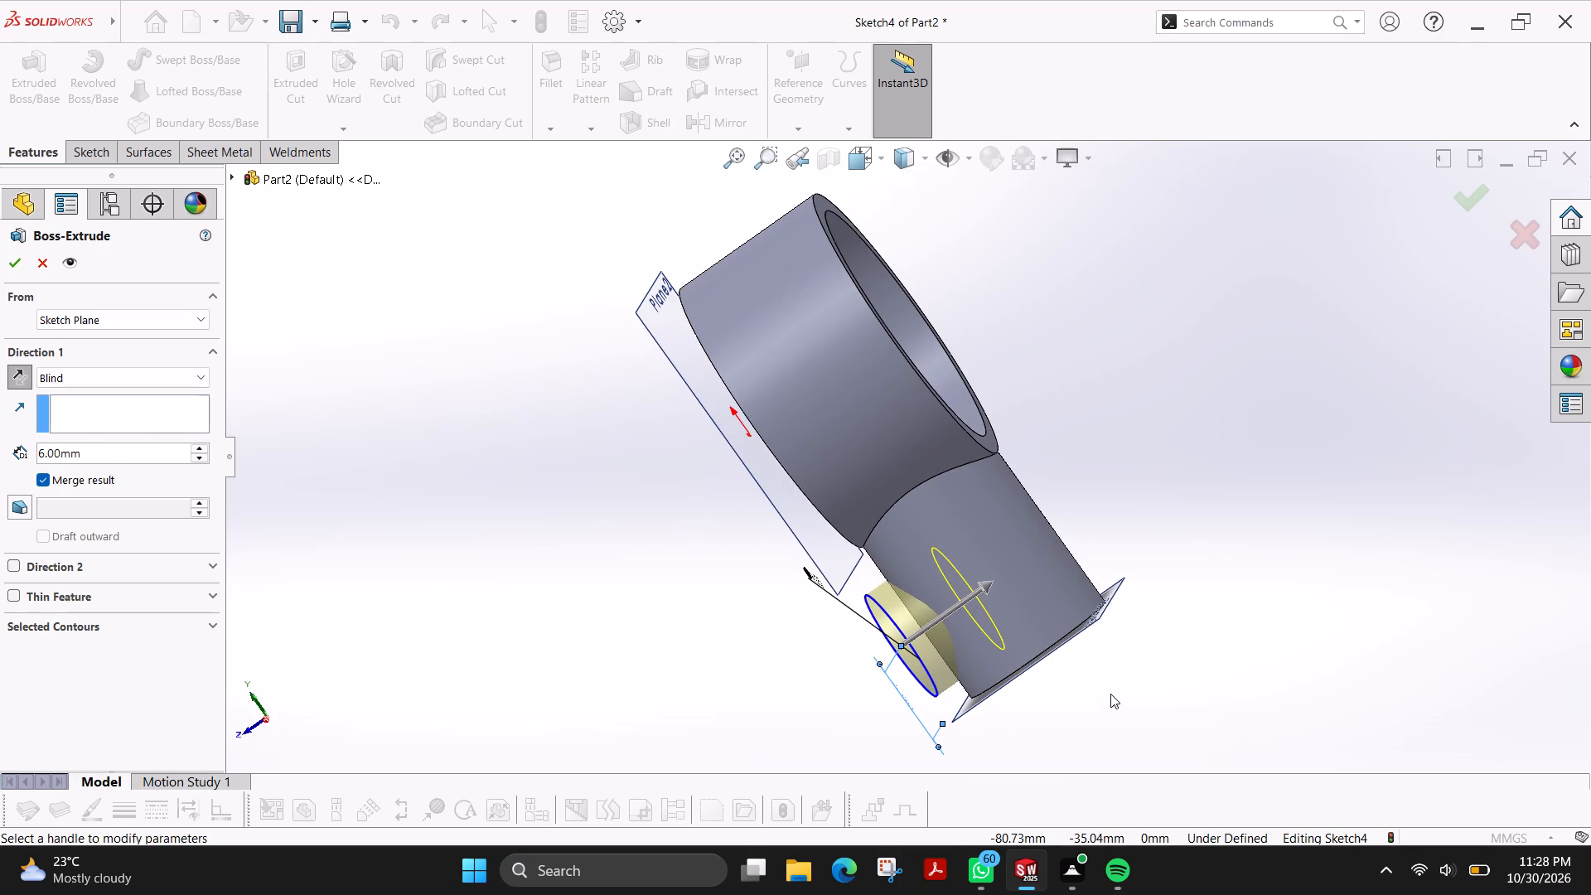
pyautogui.click(7, 263)
# On the round boss's front face, sketch two circles concentric with it, the inner one about 3 mm in diameter.
pyautogui.moveTo(611, 520); pyautogui.dragTo(667, 485, button='middle')
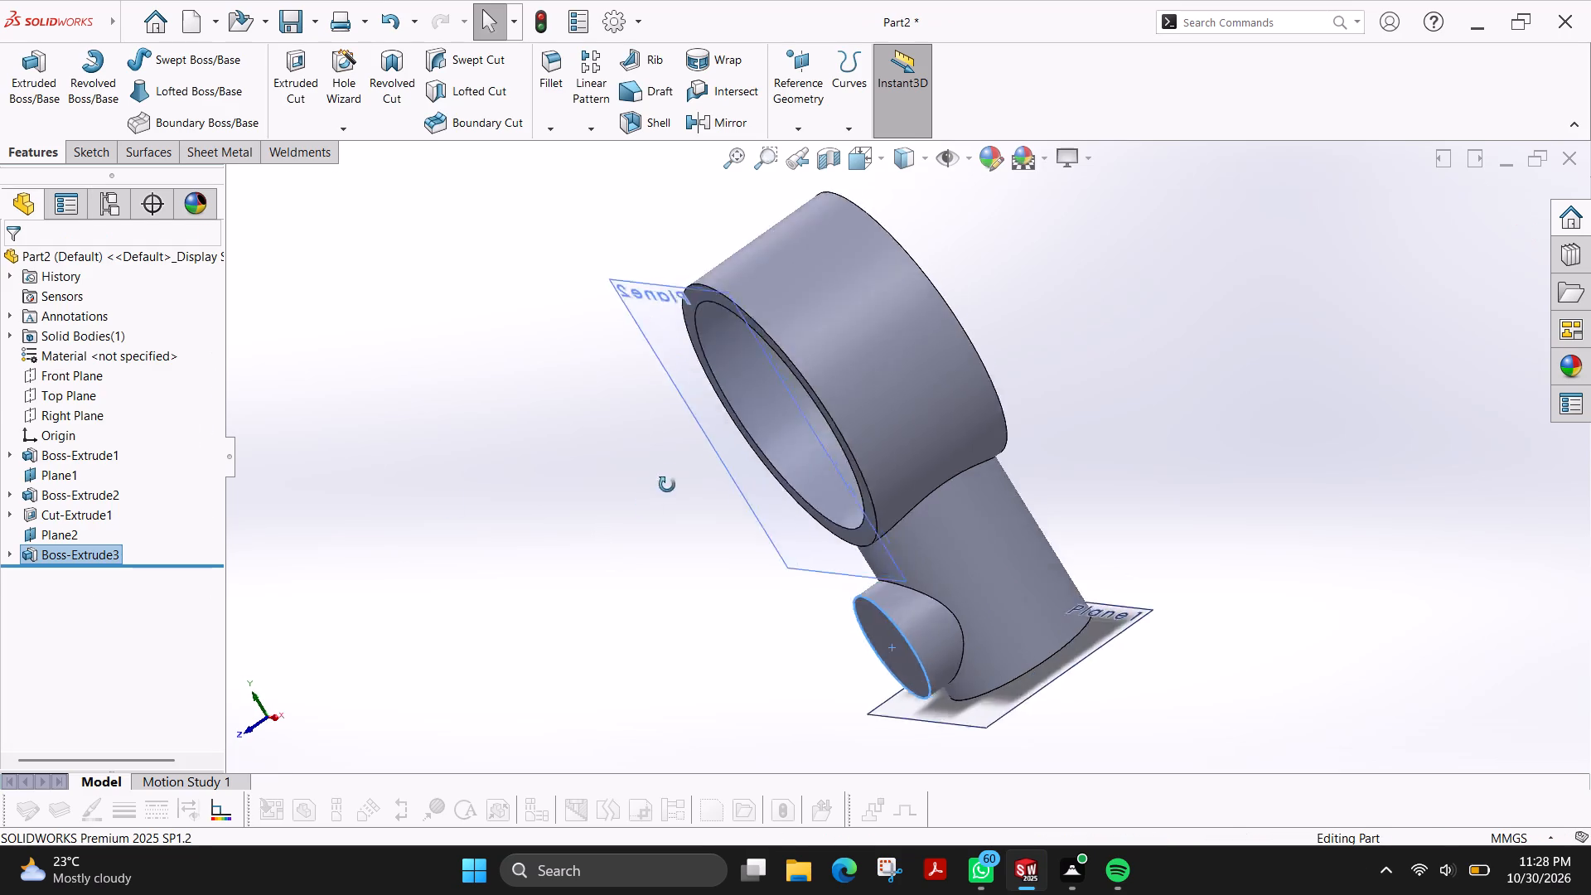
pyautogui.moveTo(667, 485); pyautogui.dragTo(774, 433, button='middle')
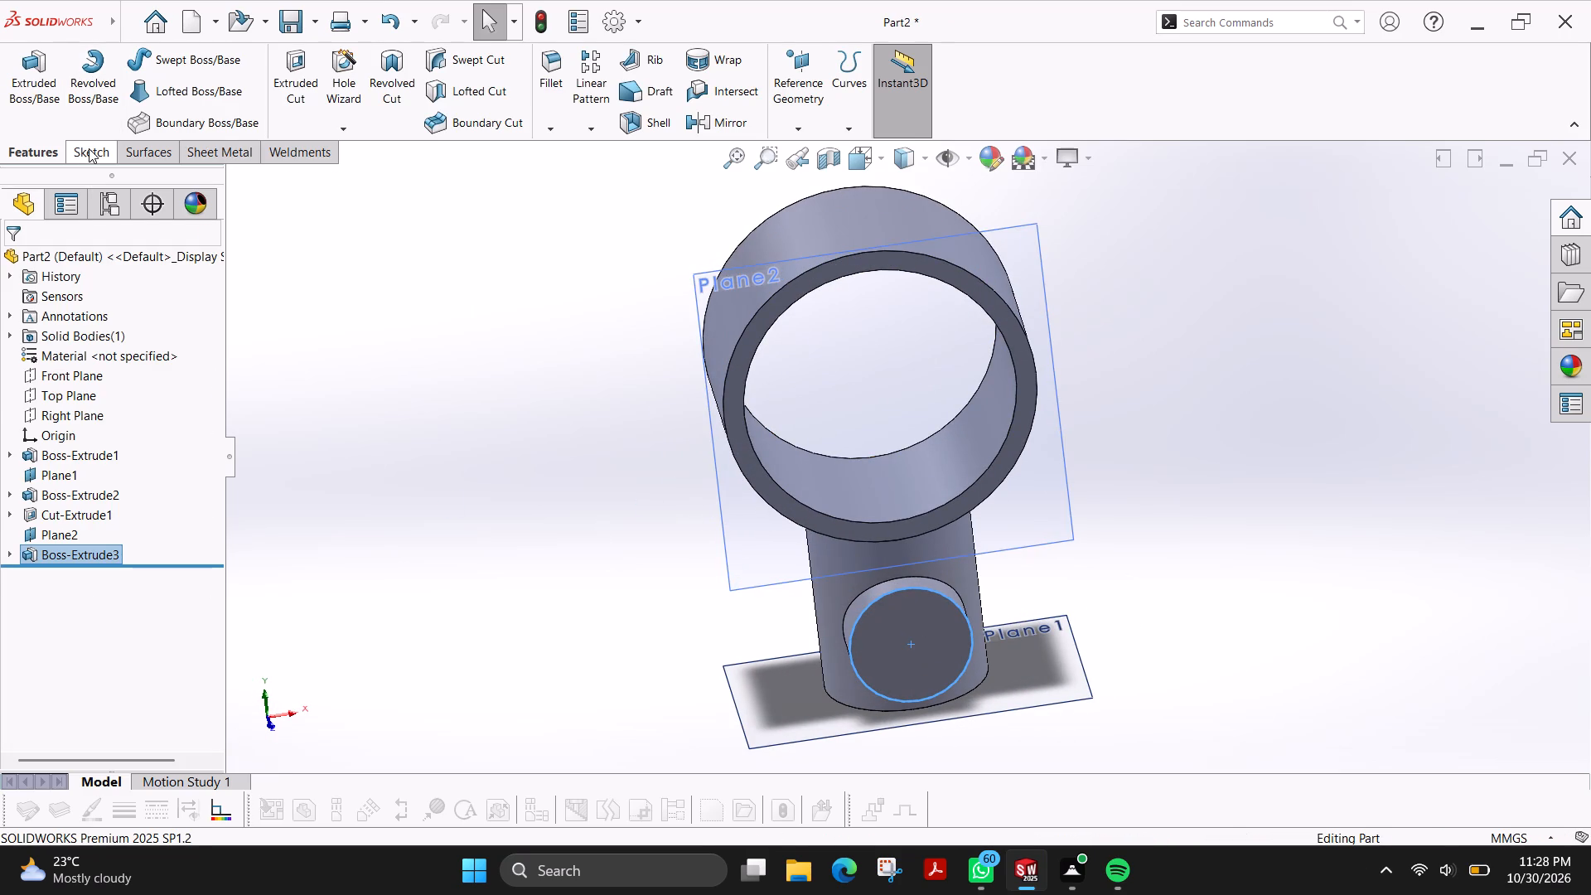
pyautogui.click(89, 148)
pyautogui.click(36, 80)
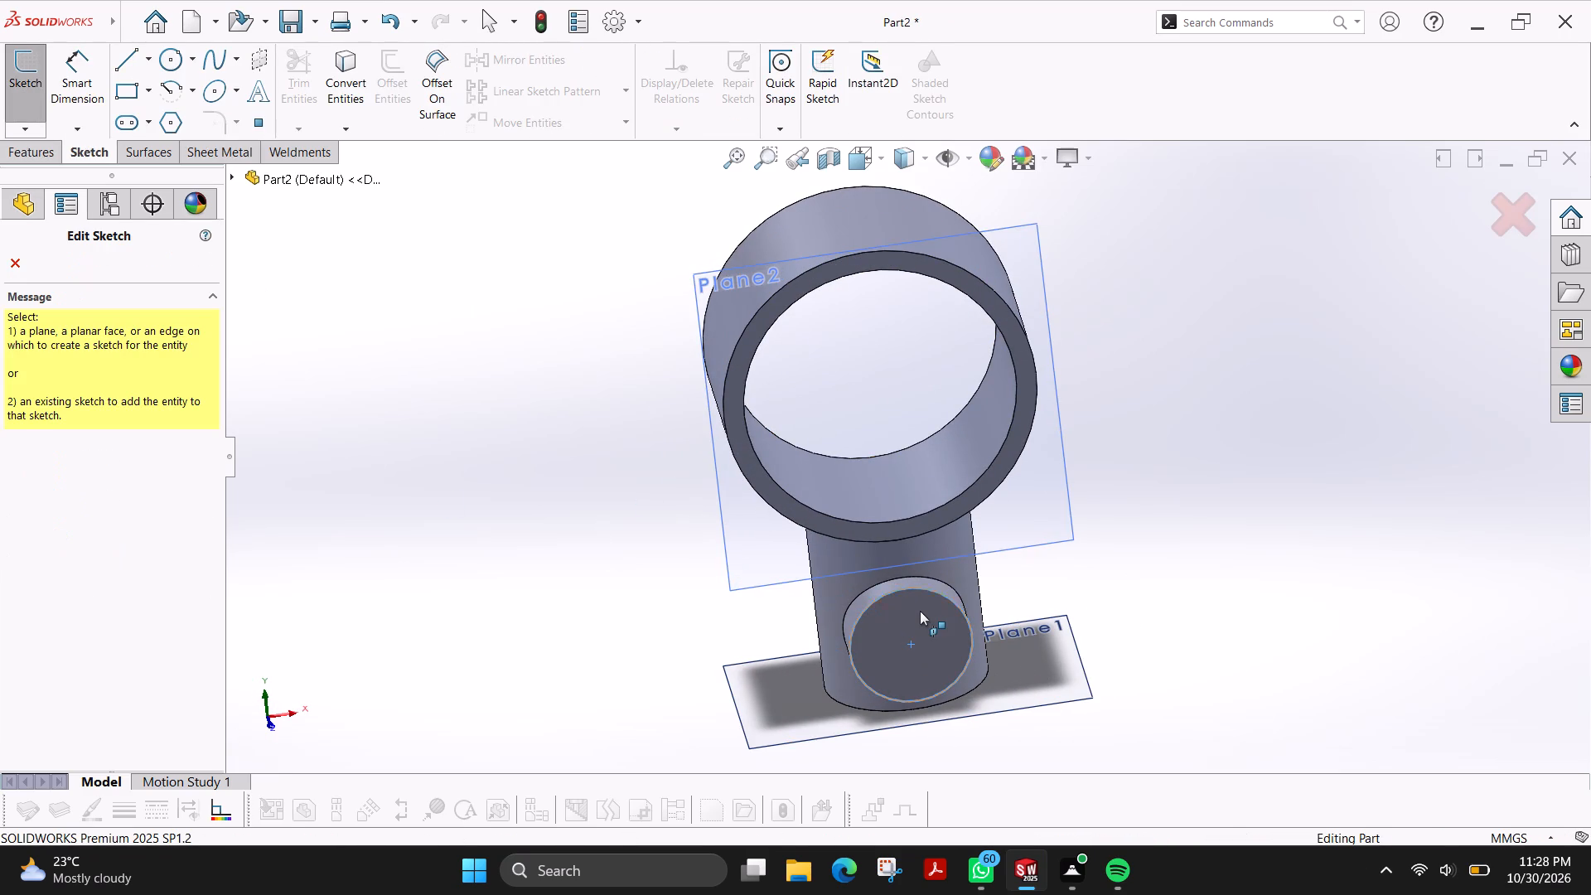
pyautogui.click(920, 611)
pyautogui.scroll(-2, 957, 641)
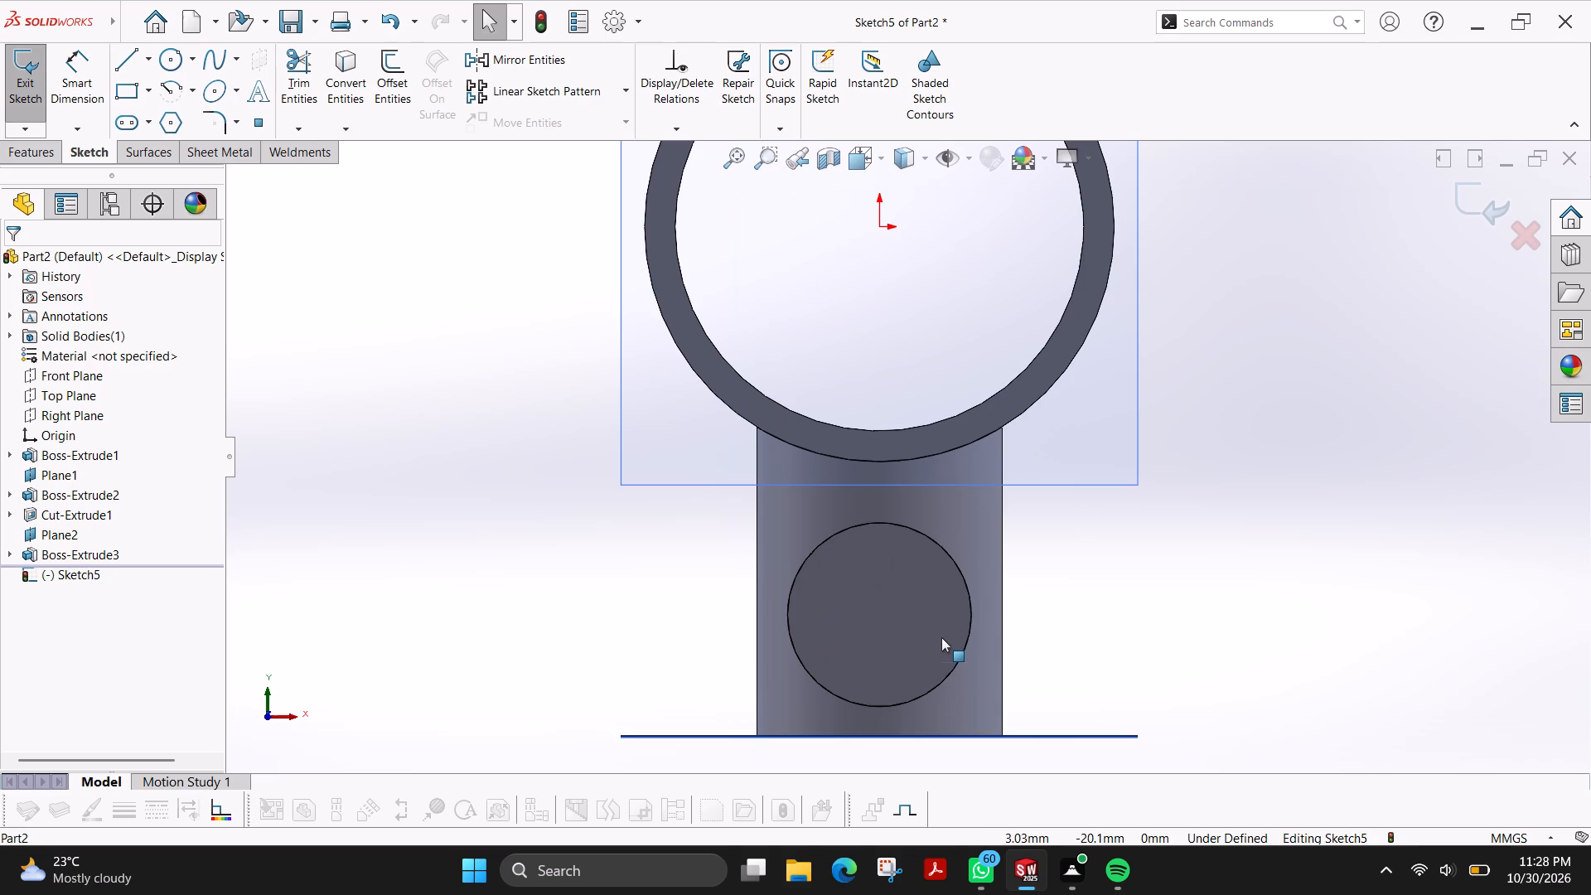
pyautogui.click(178, 66)
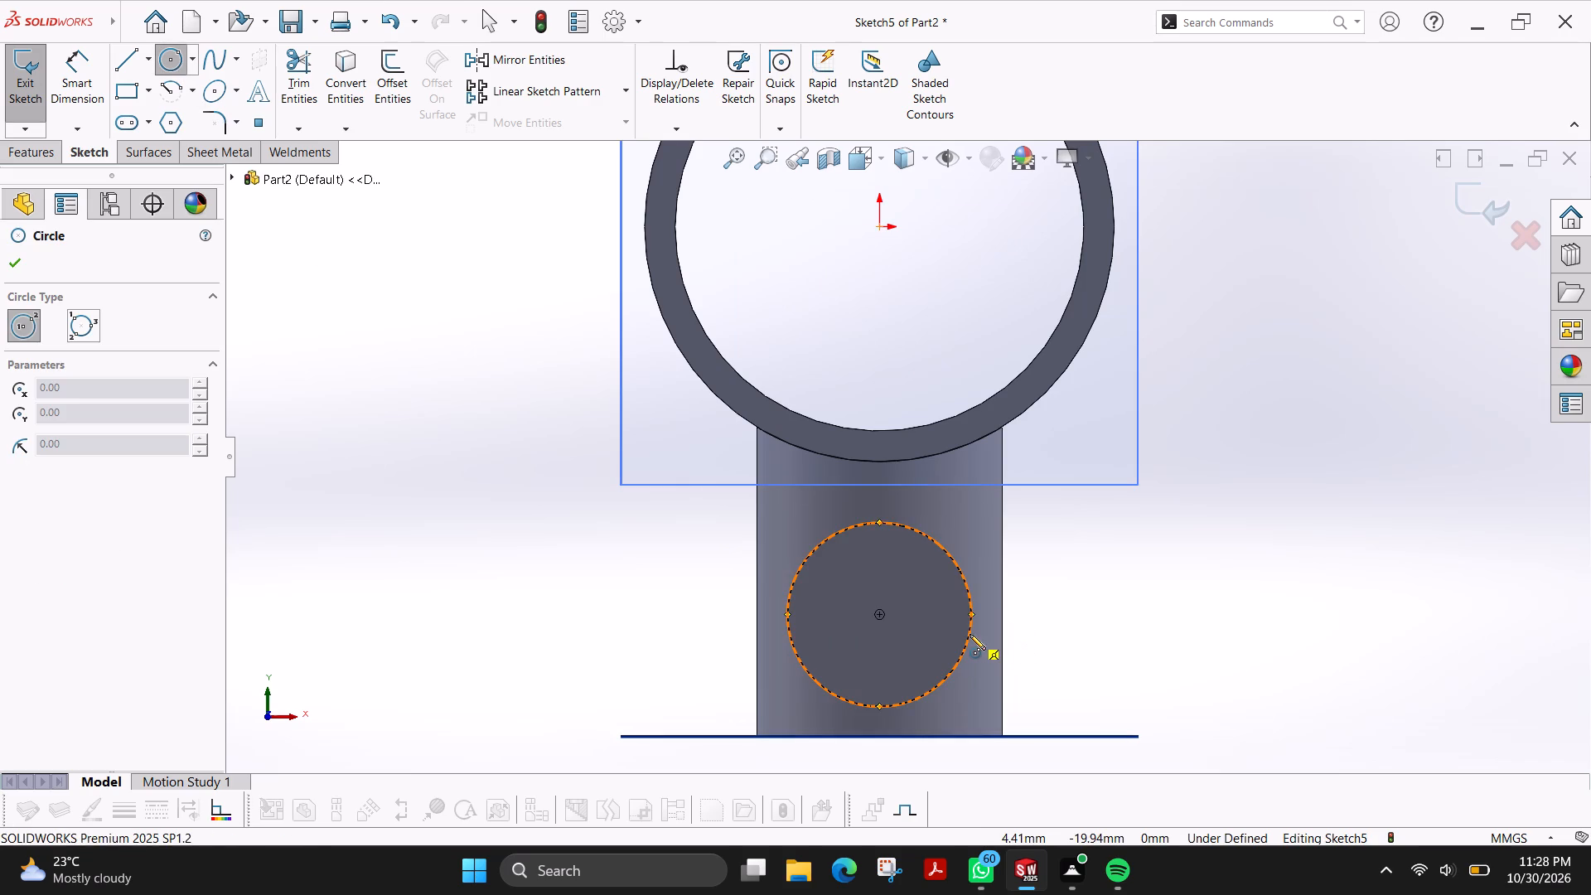
pyautogui.click(882, 615)
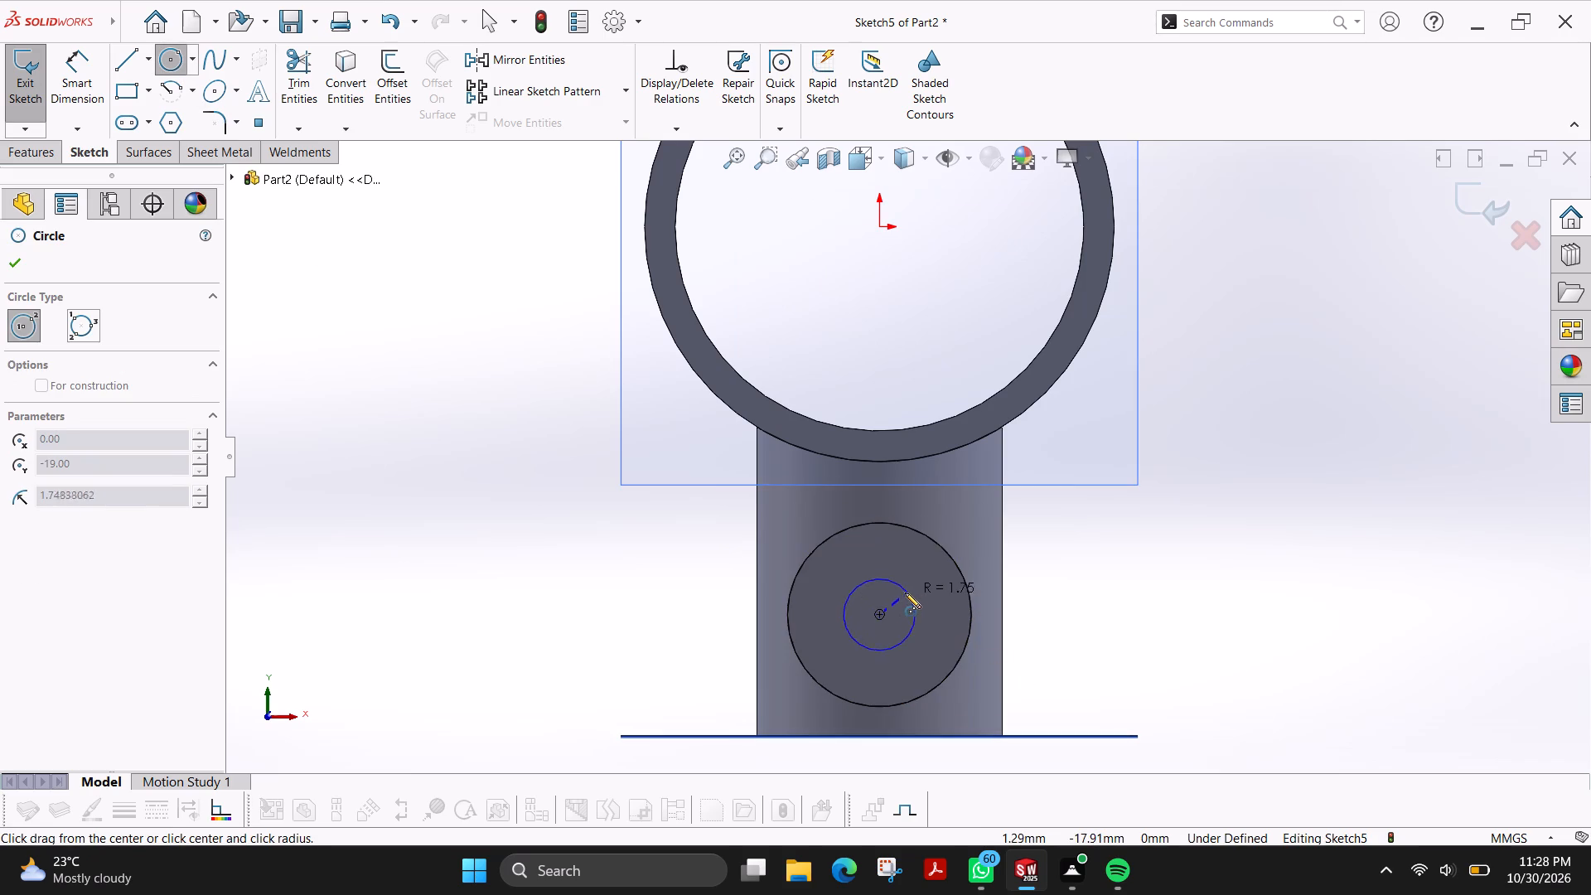
pyautogui.click(902, 593)
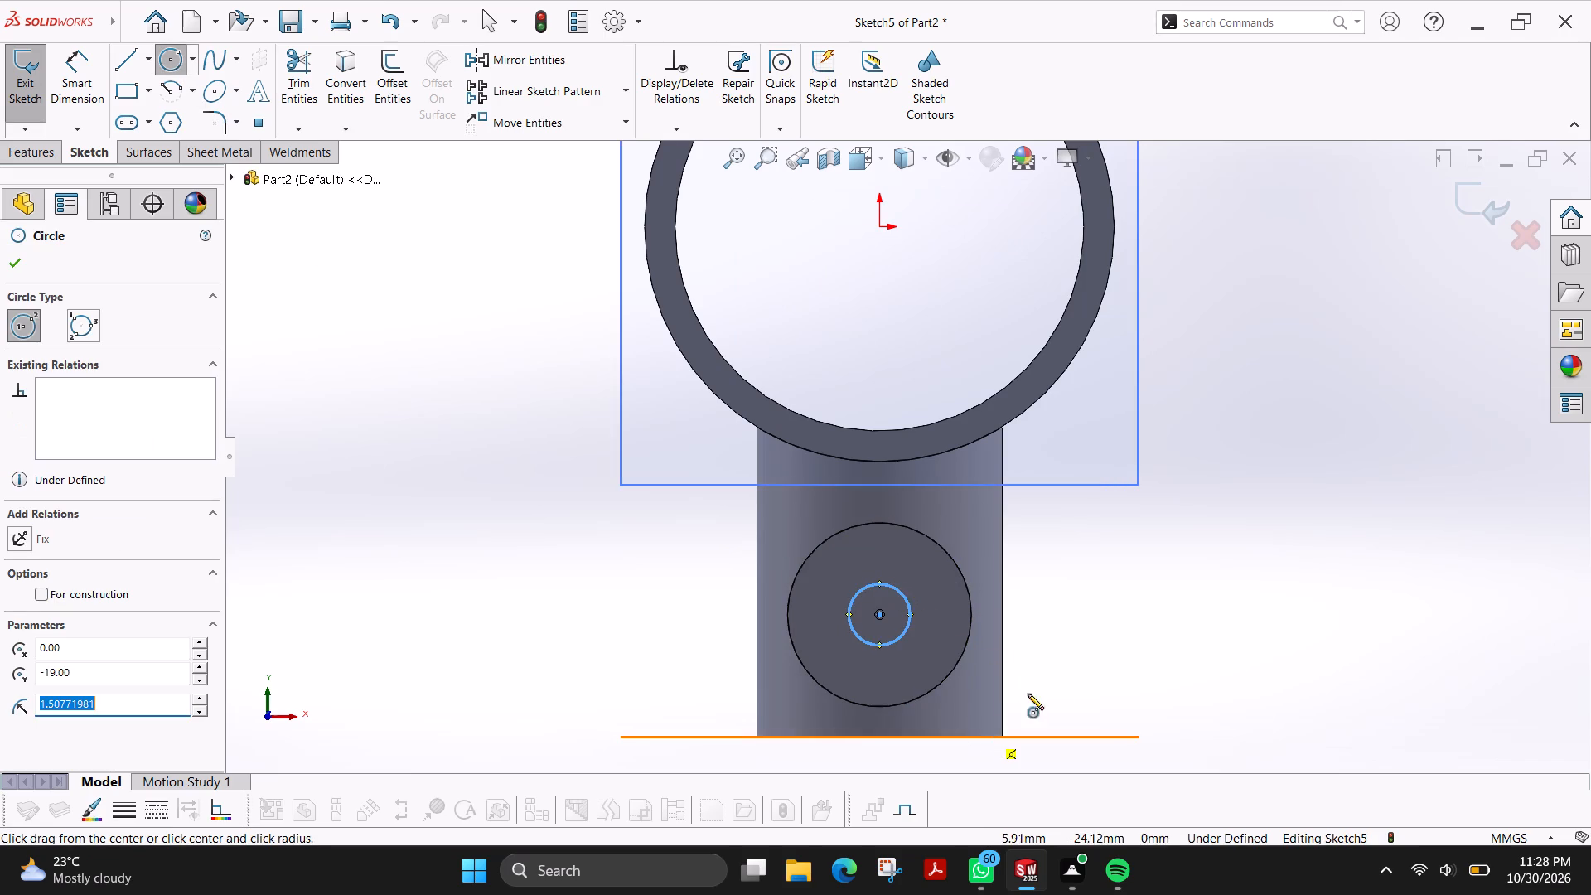
pyautogui.click(879, 617)
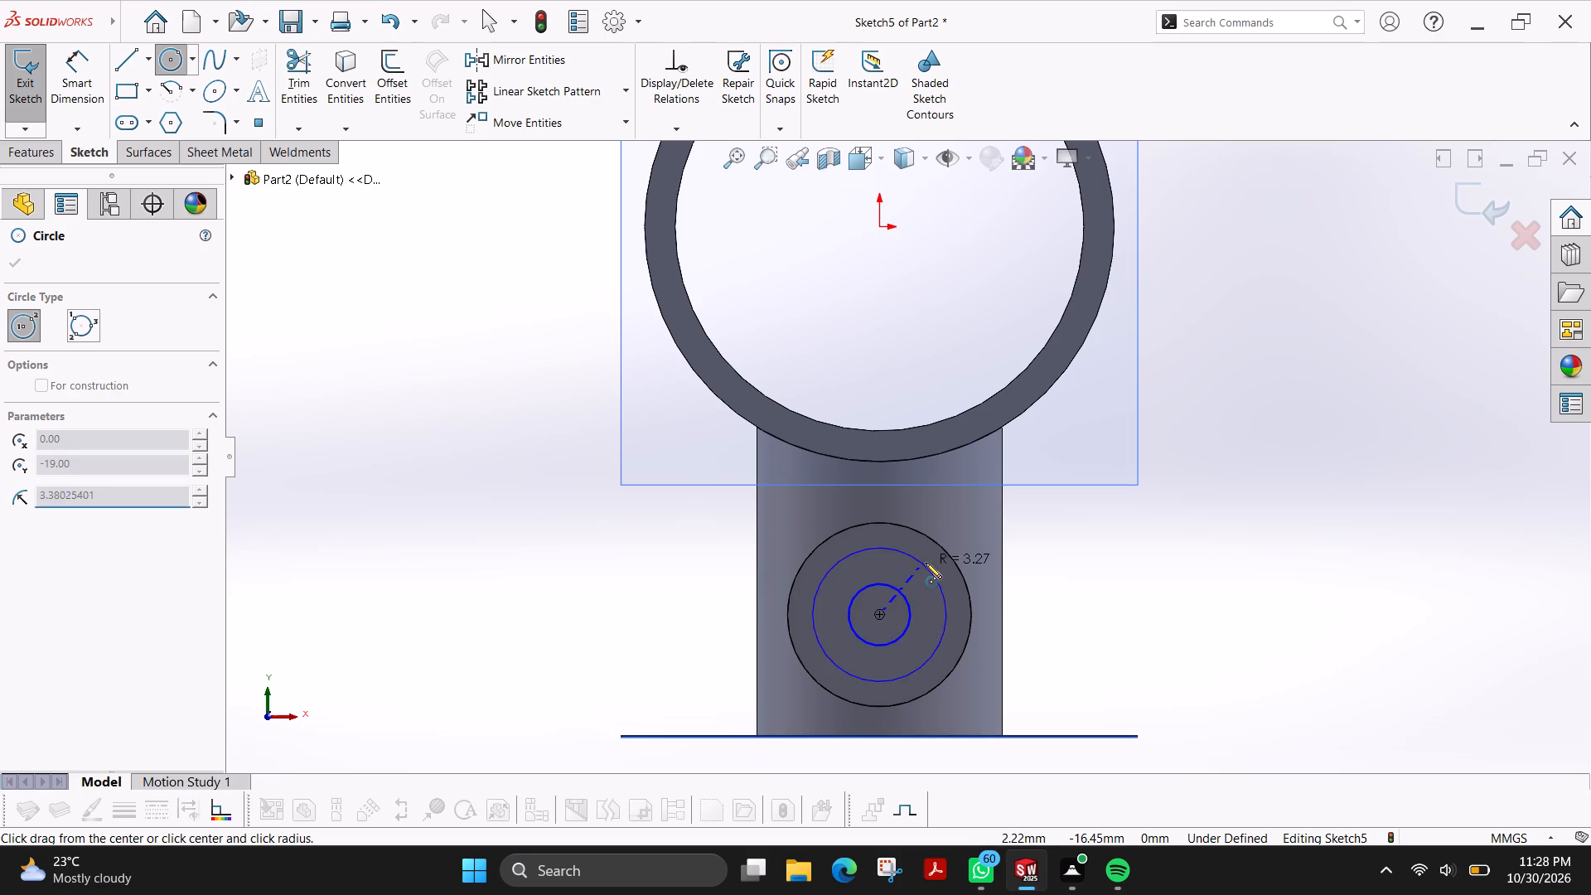
pyautogui.click(921, 577)
# Dimension the inner concentric circle on the boss face to a diameter of 3 mm.
pyautogui.click(88, 90)
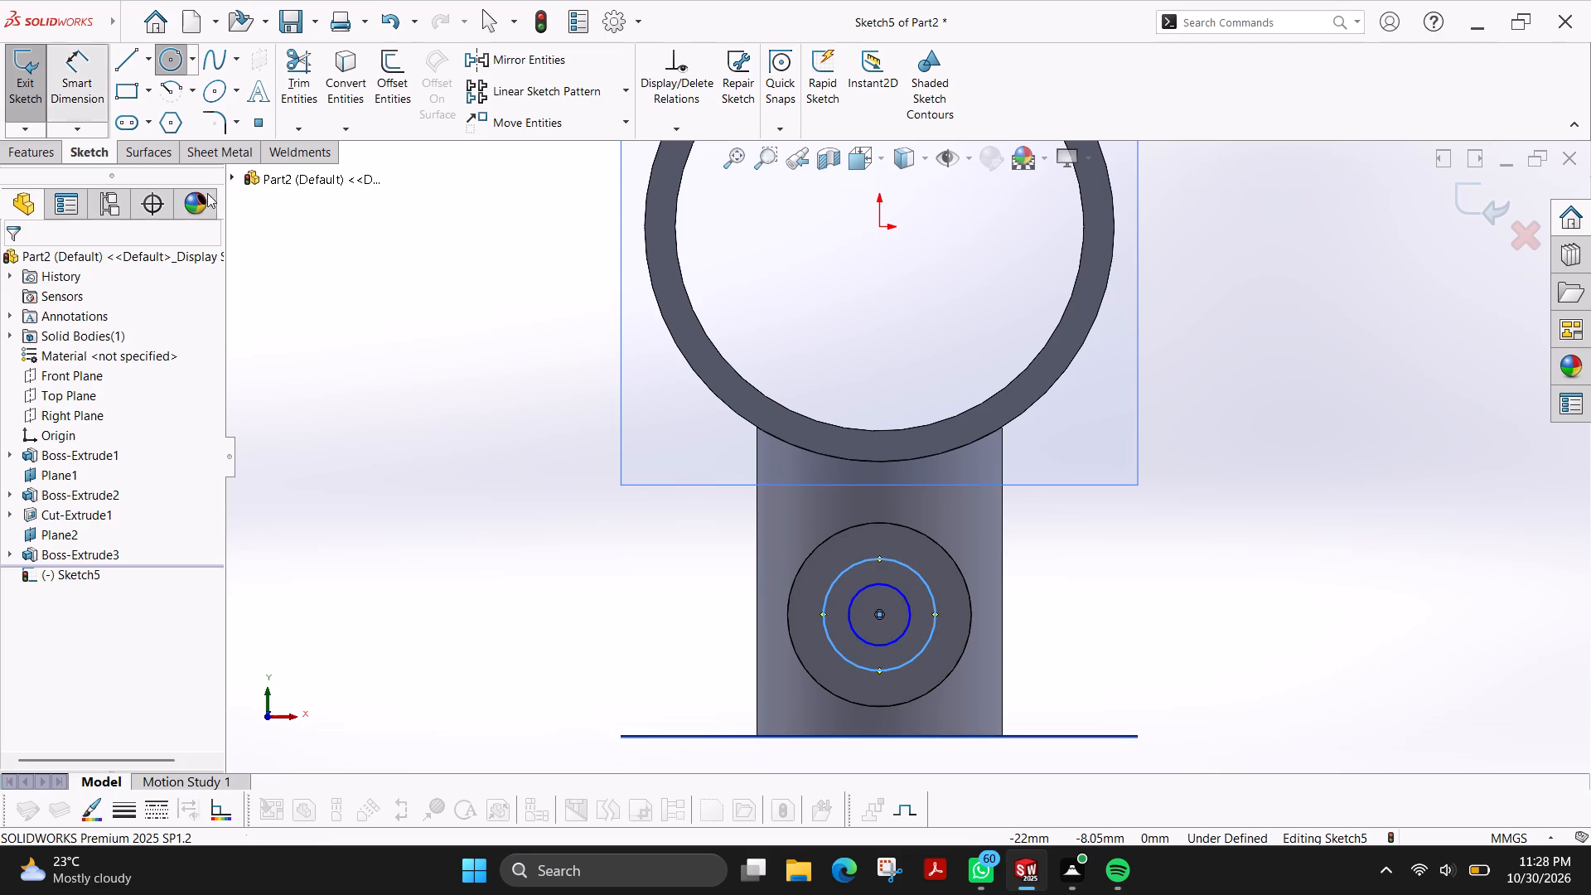
pyautogui.click(906, 636)
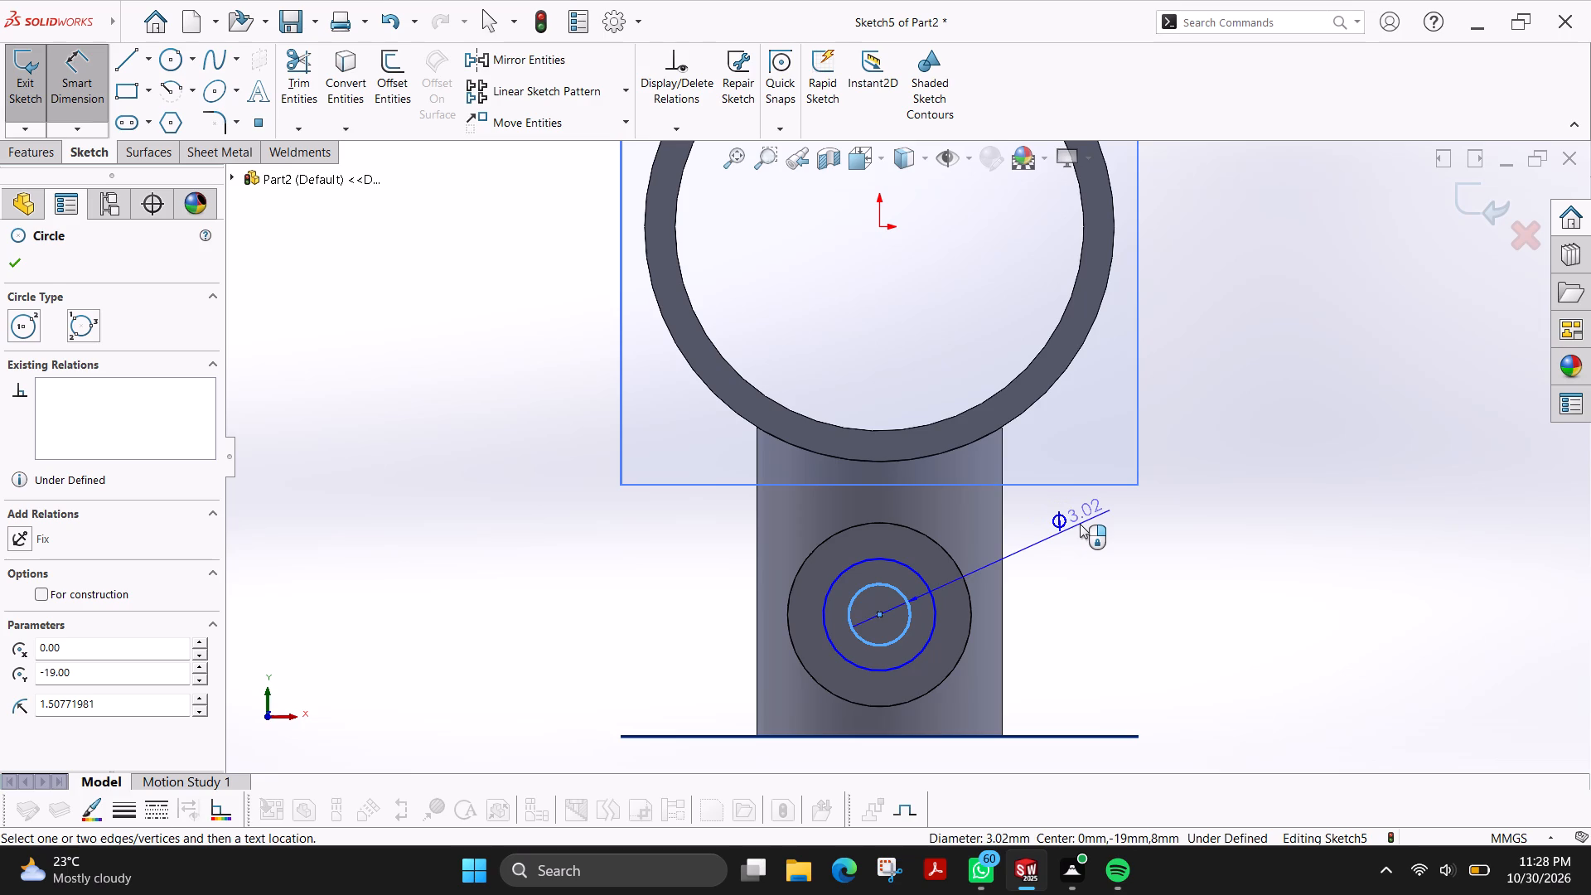
pyautogui.click(1080, 524)
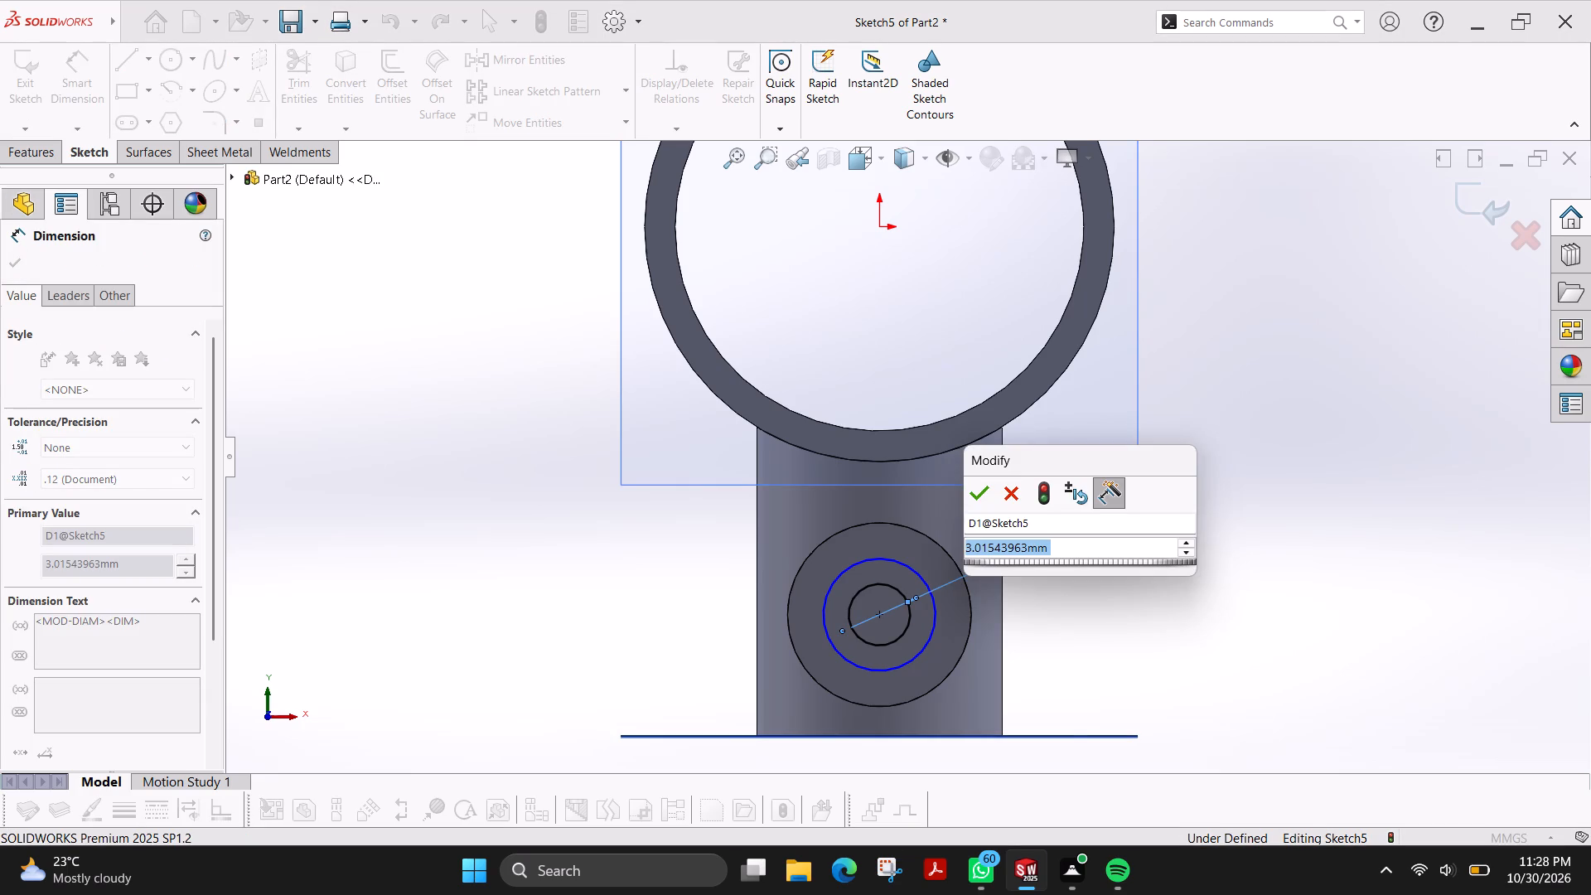
pyautogui.press('3')
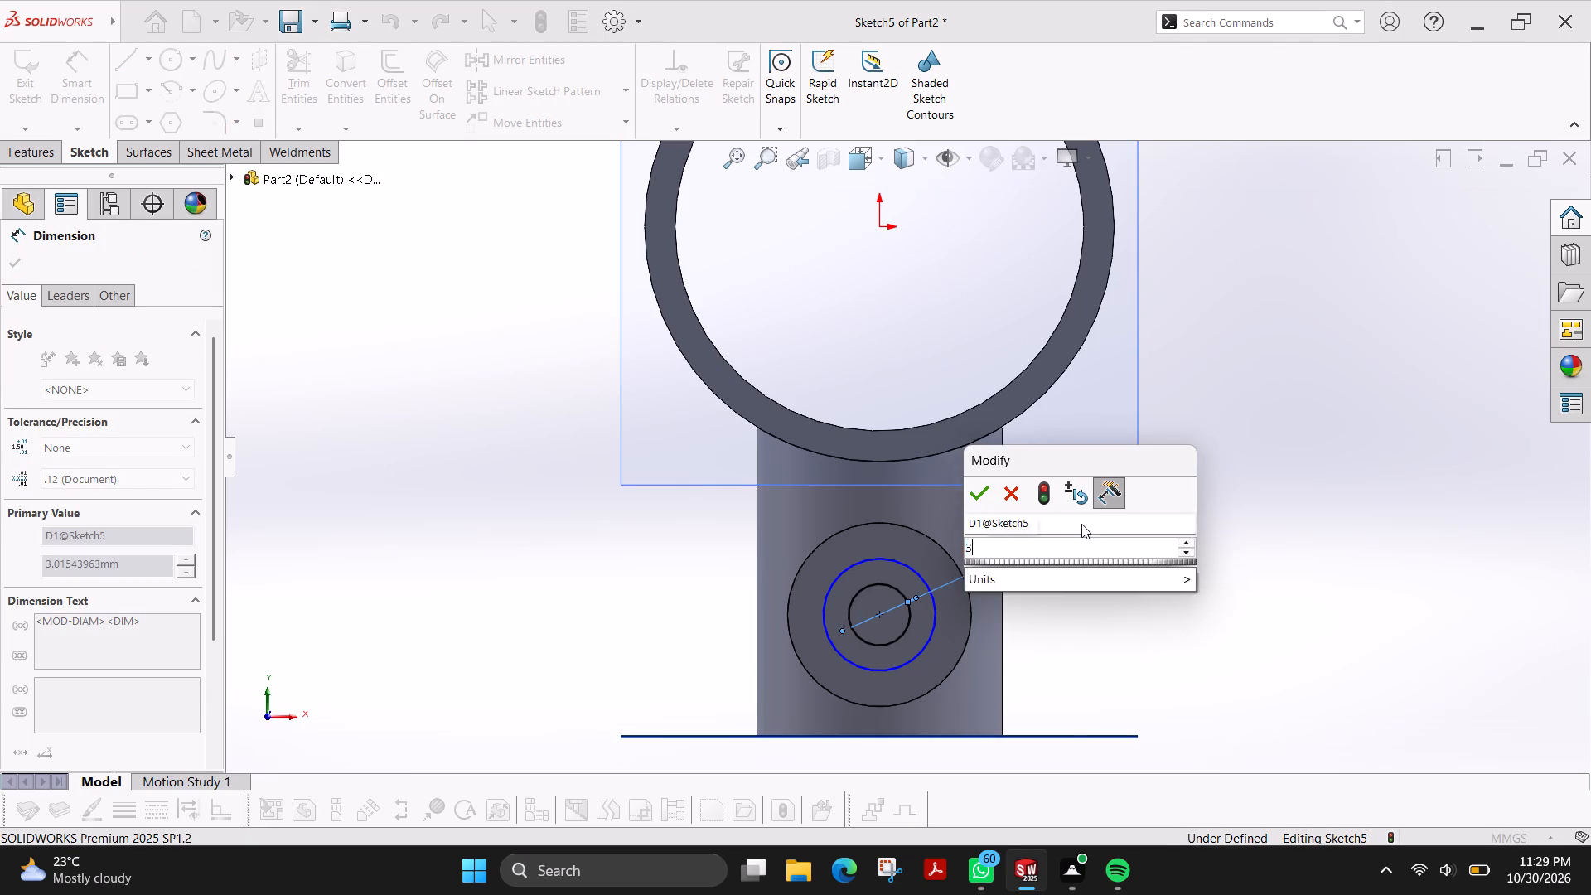
pyautogui.press('Return')
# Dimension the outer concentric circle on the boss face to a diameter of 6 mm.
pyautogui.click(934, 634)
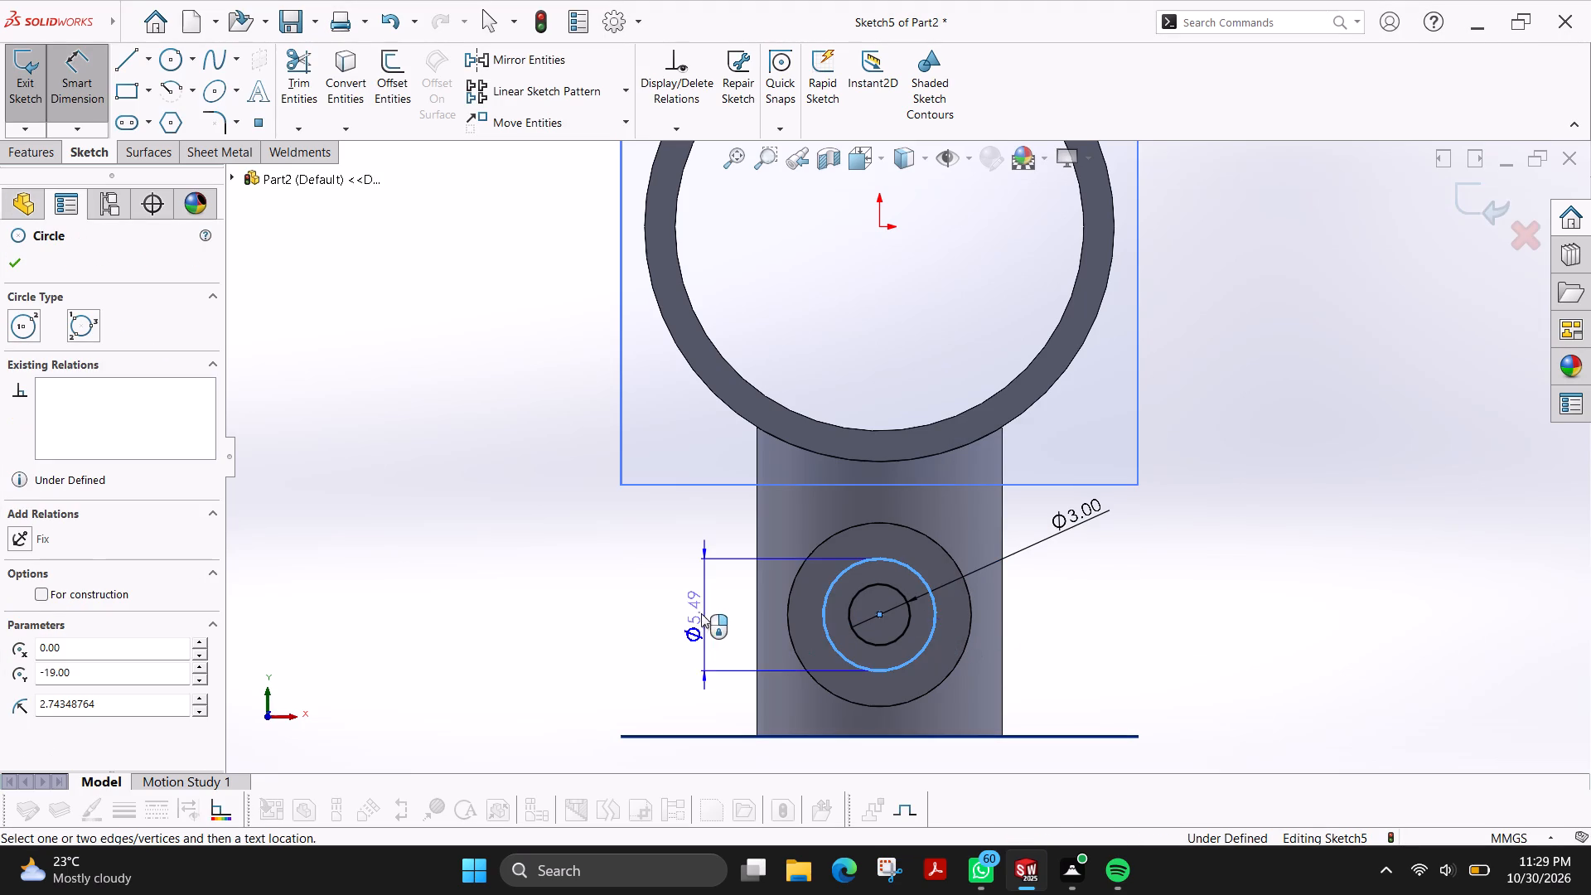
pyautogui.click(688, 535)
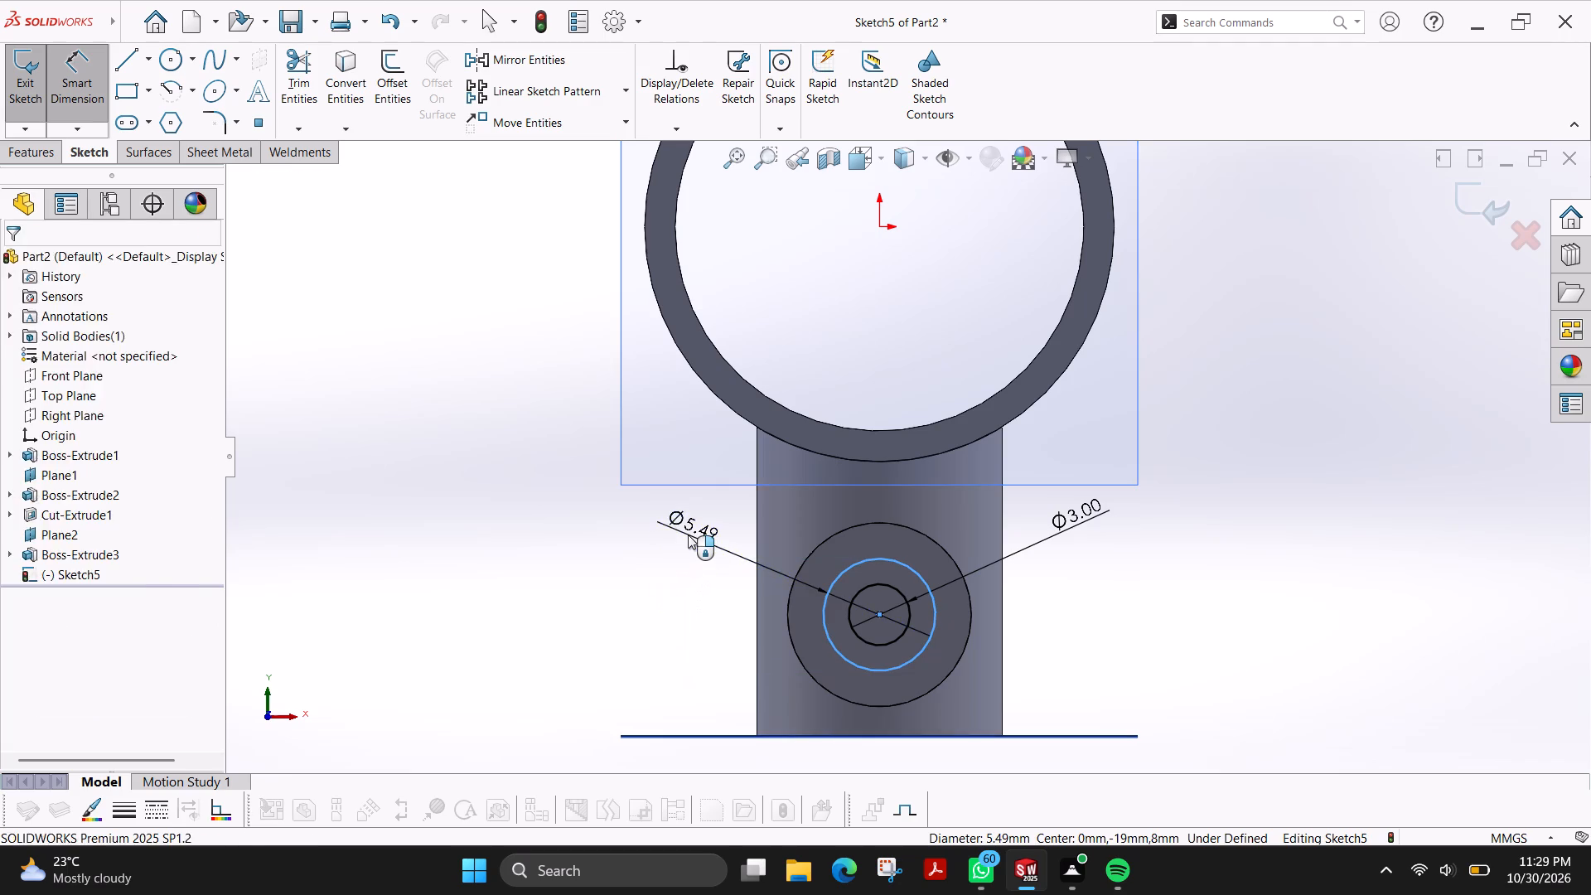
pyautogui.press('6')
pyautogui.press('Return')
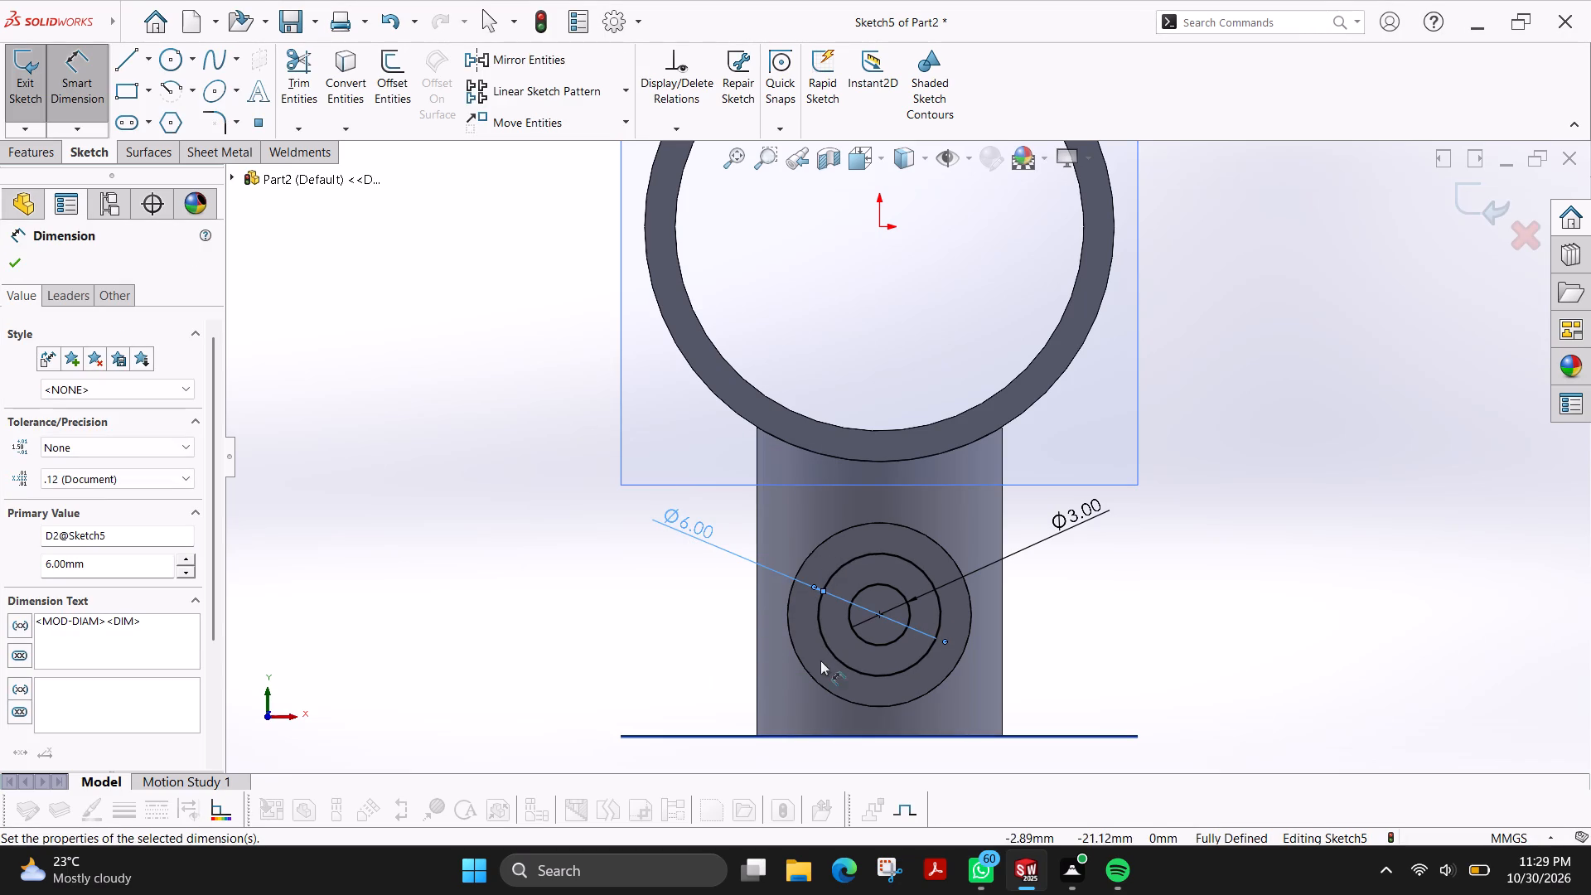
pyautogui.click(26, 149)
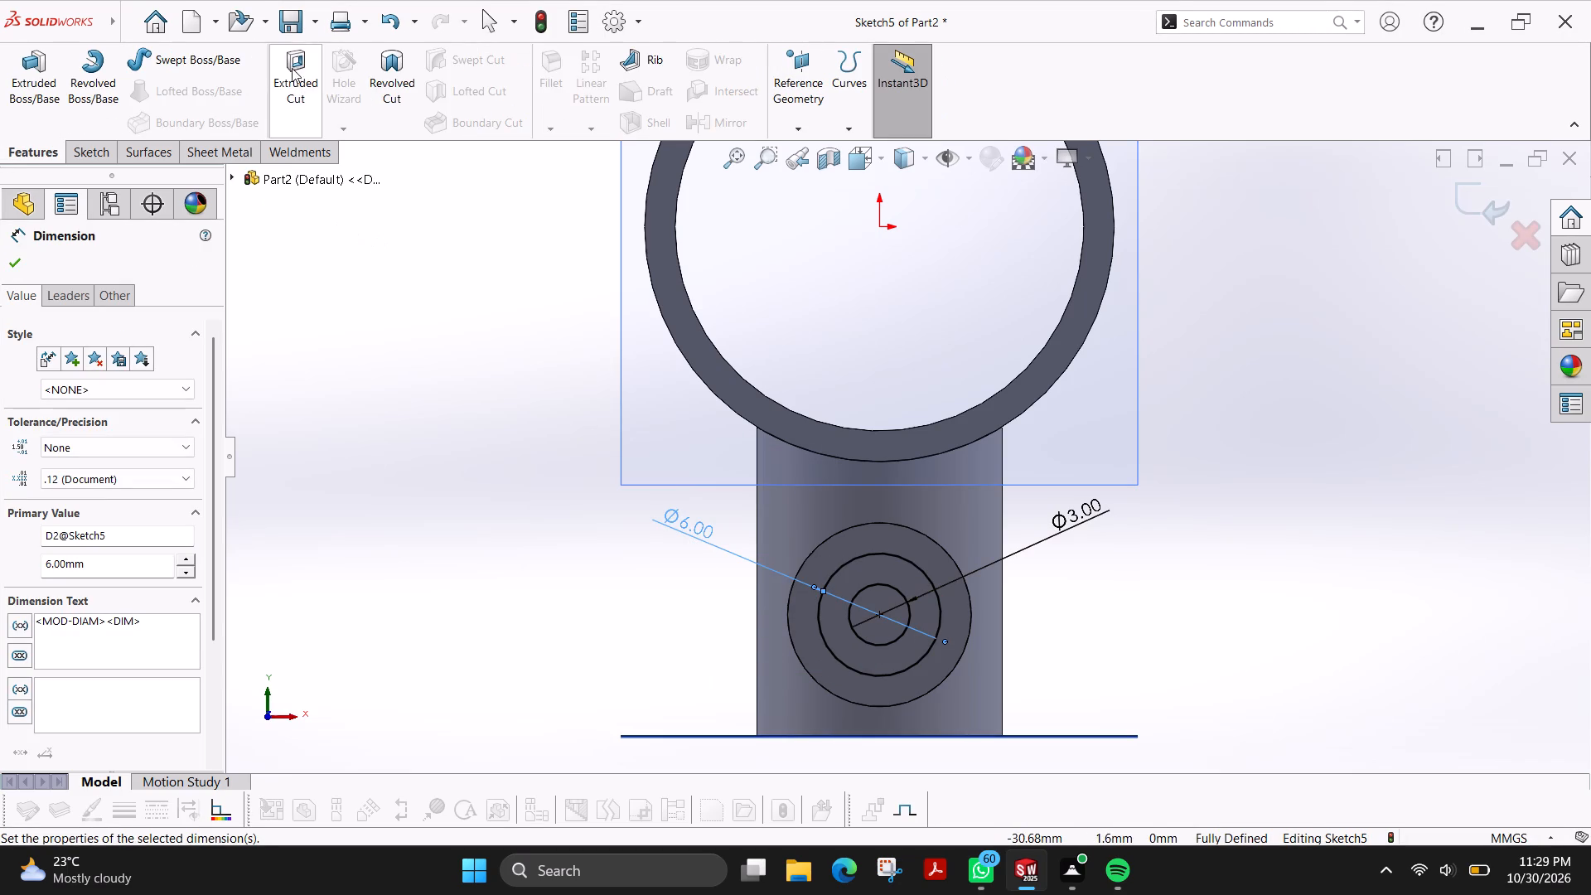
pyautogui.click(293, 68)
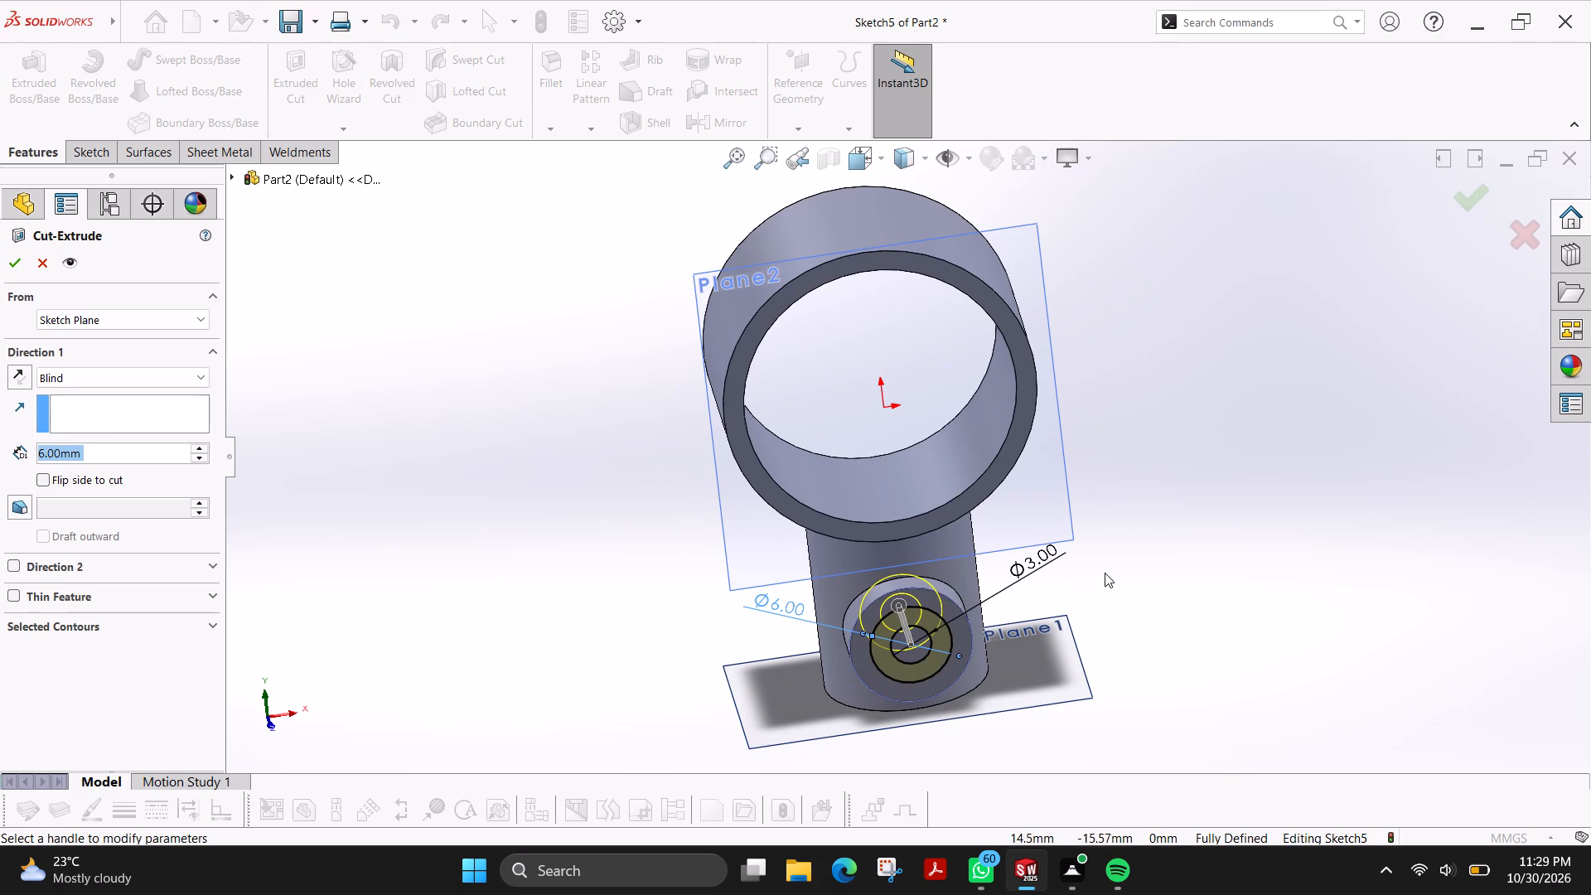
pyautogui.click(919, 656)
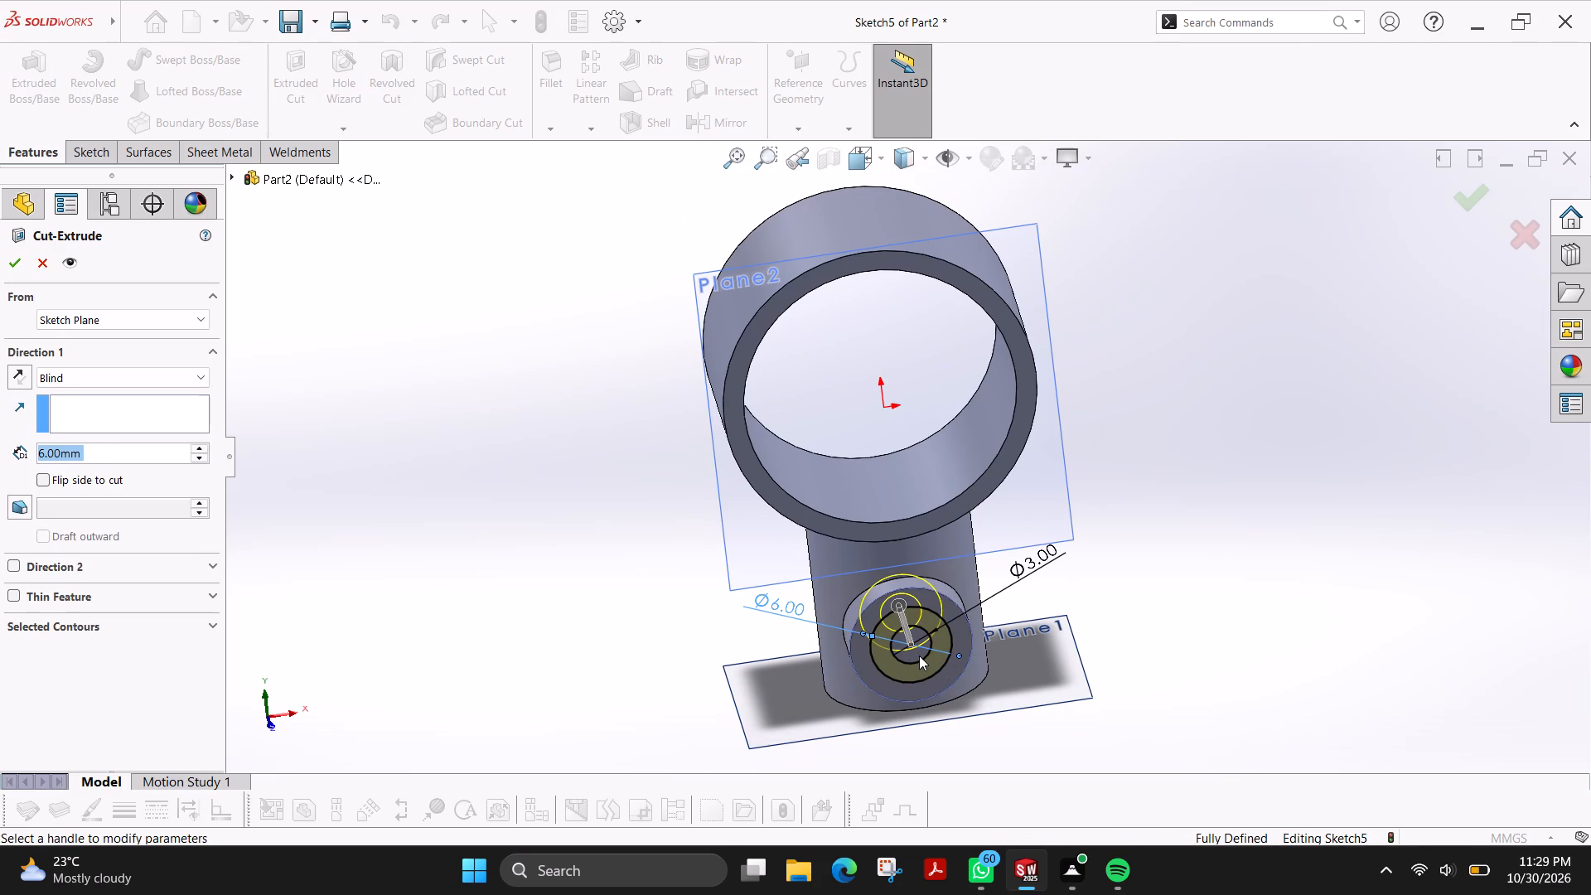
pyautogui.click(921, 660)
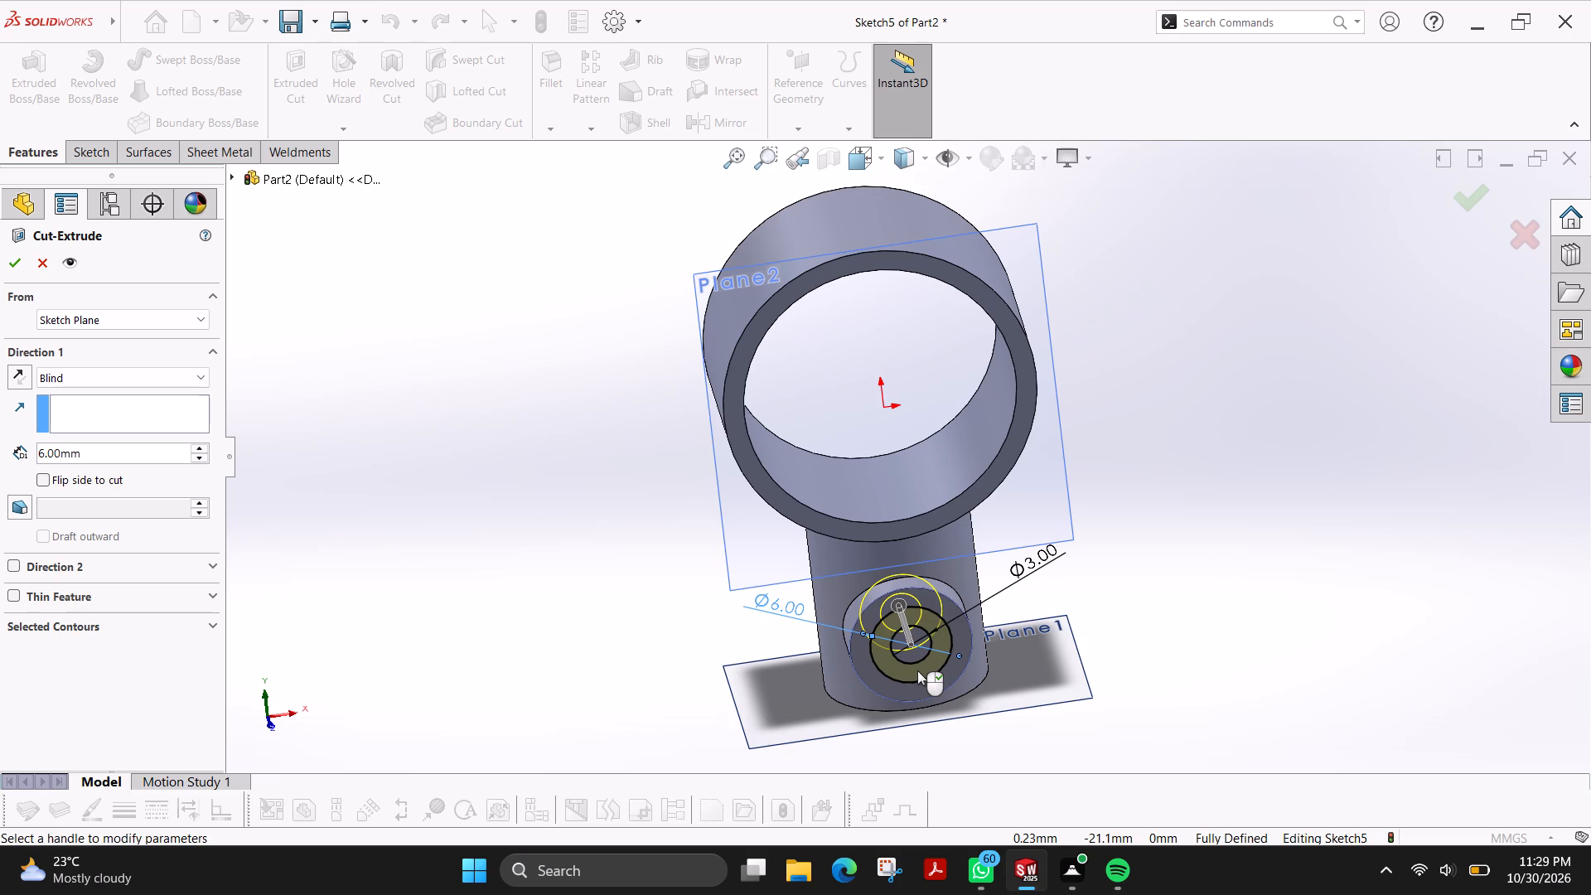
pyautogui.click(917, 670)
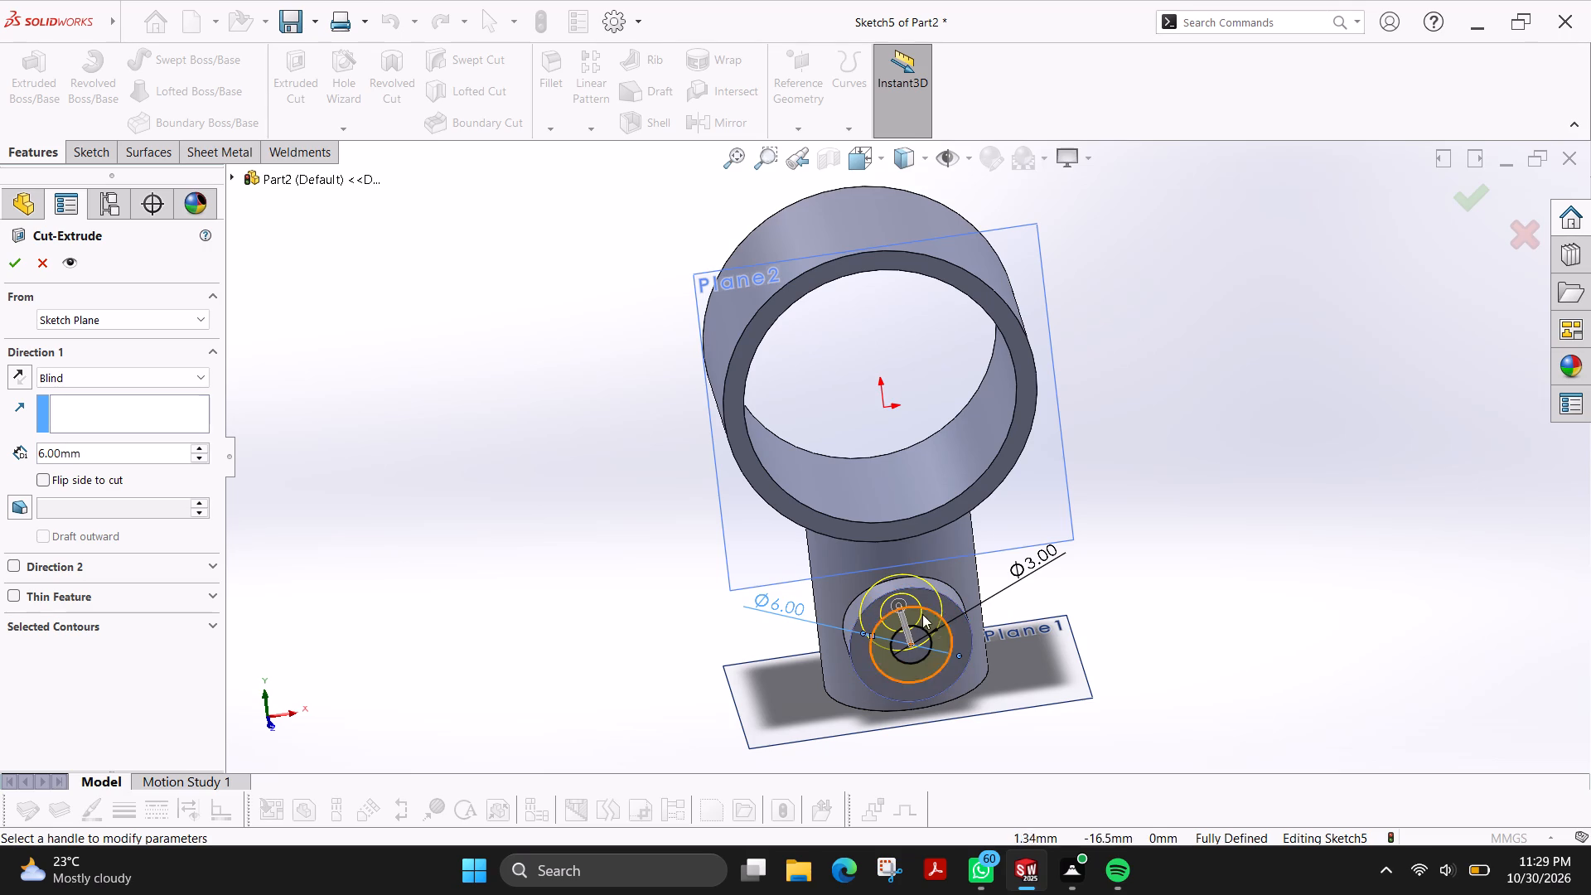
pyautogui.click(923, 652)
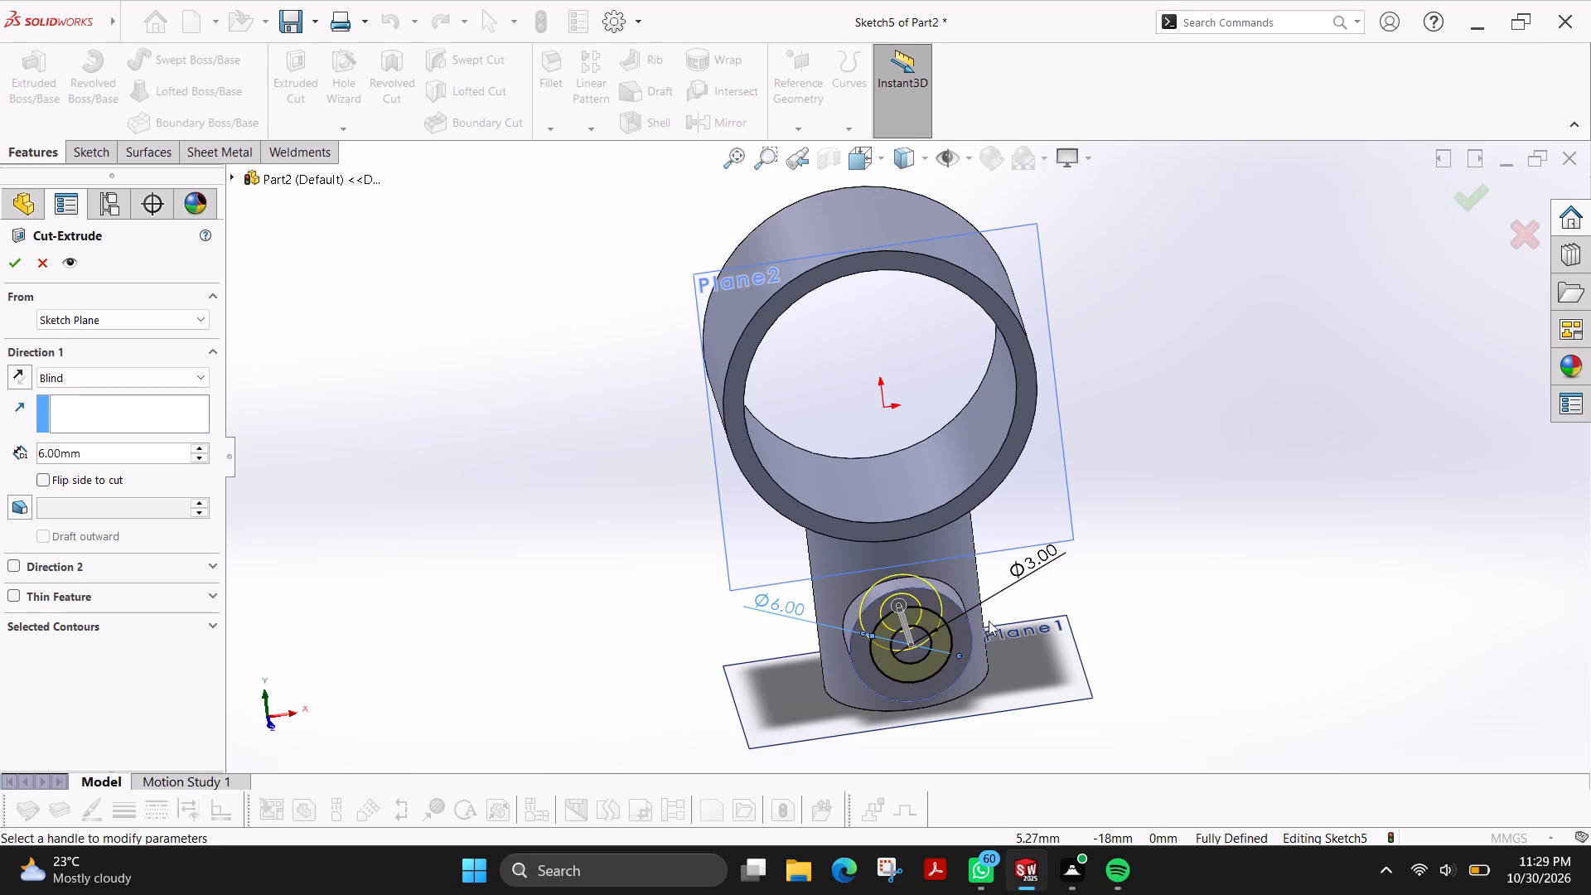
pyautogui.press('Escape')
# Trim away the 6 mm circle from the boss-face sketch, keeping only the 3 mm circle.
pyautogui.scroll(-3, 997, 616)
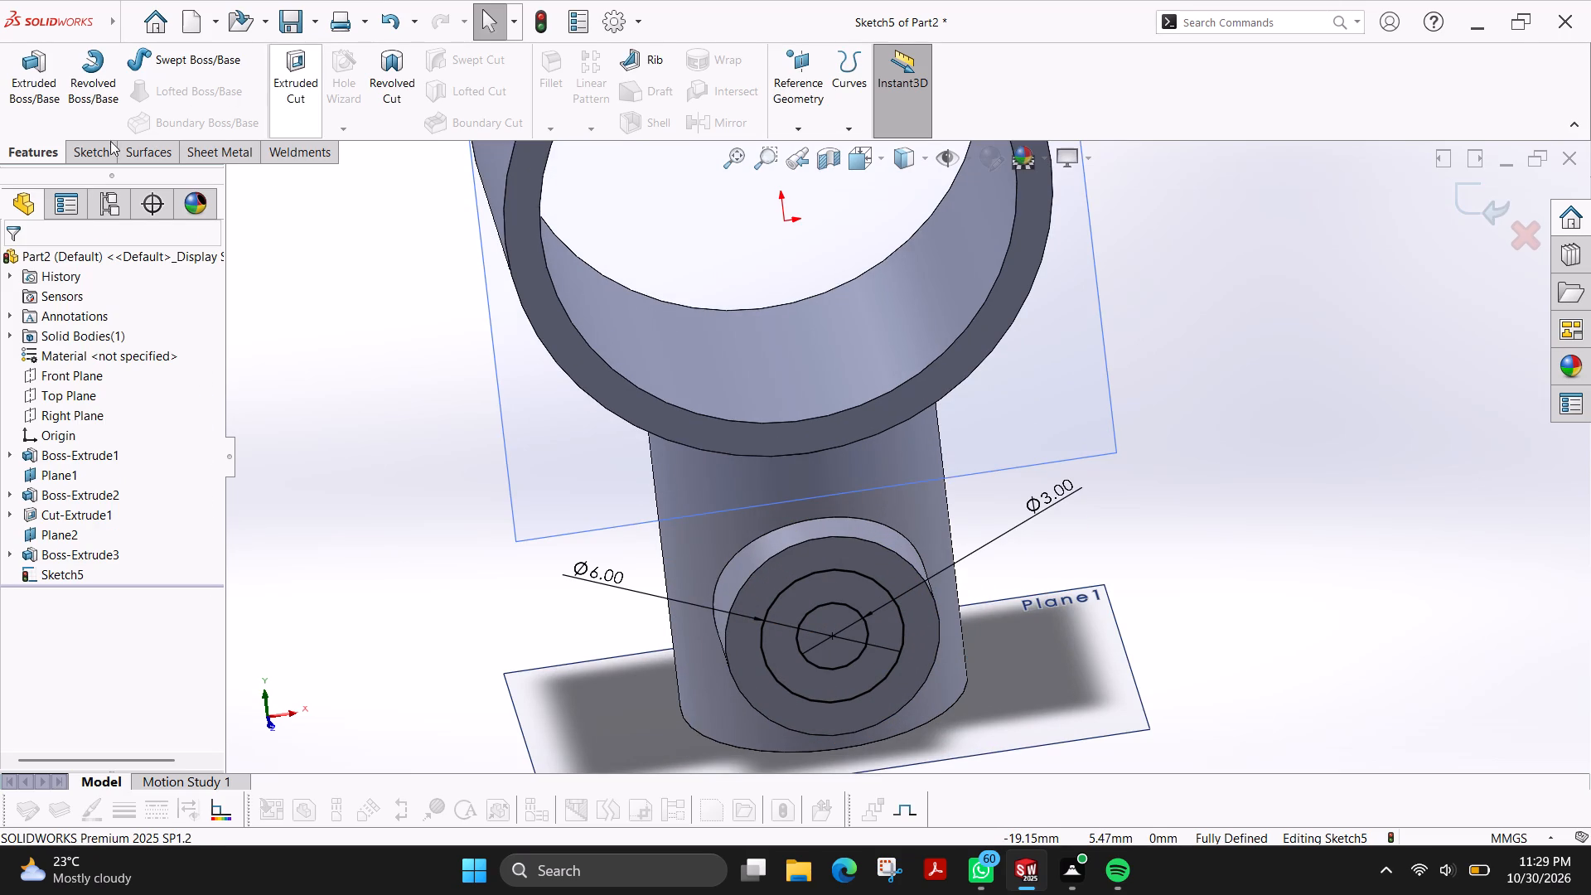
pyautogui.click(96, 146)
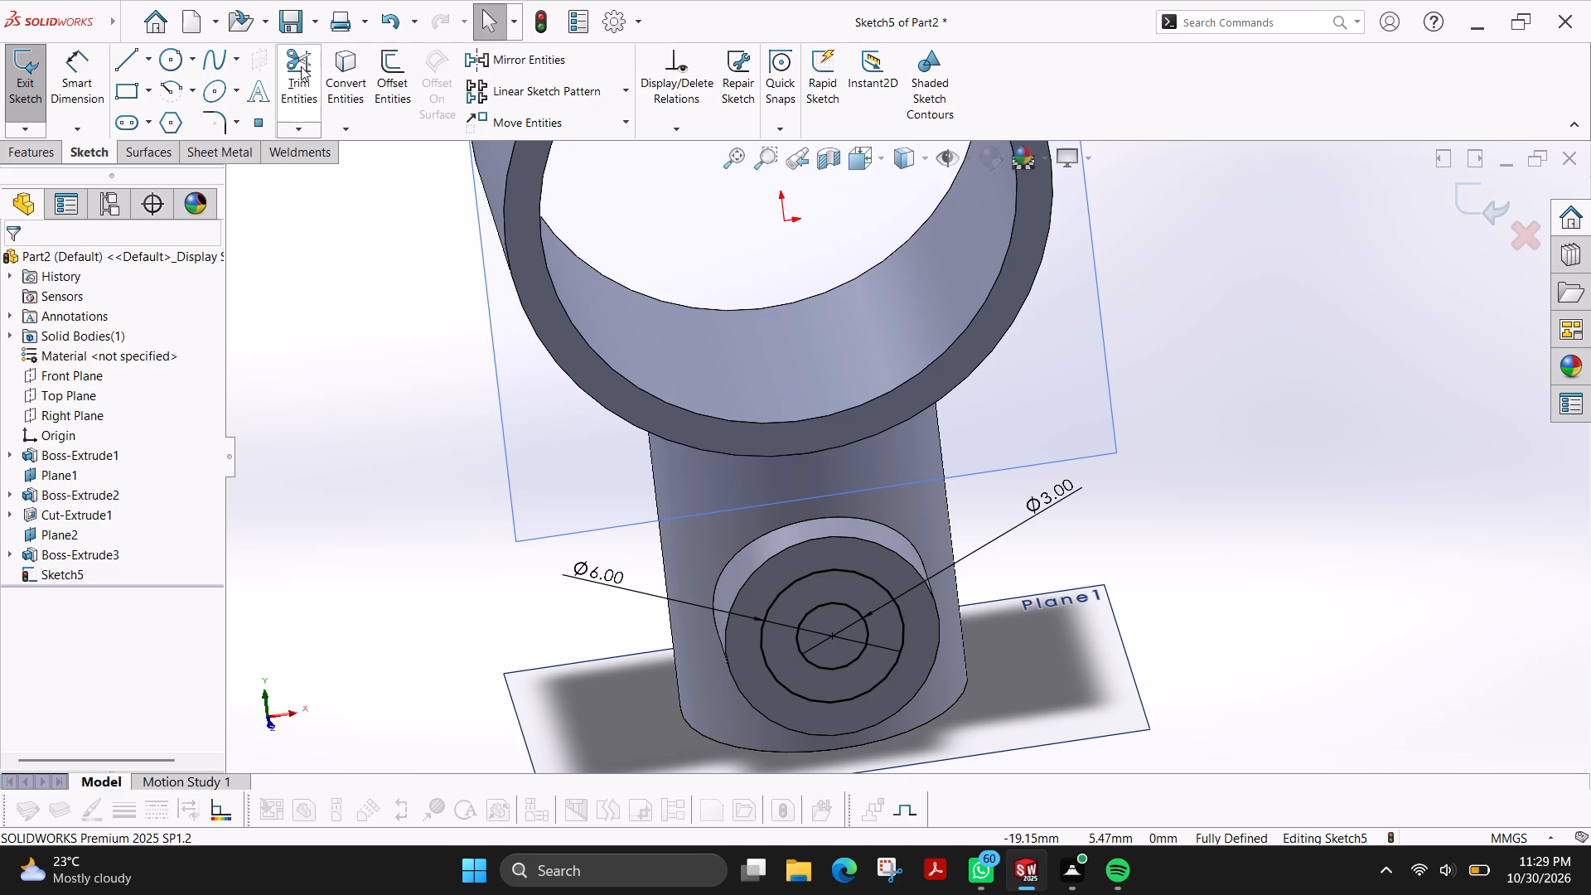
pyautogui.click(301, 66)
pyautogui.moveTo(851, 559); pyautogui.dragTo(812, 584)
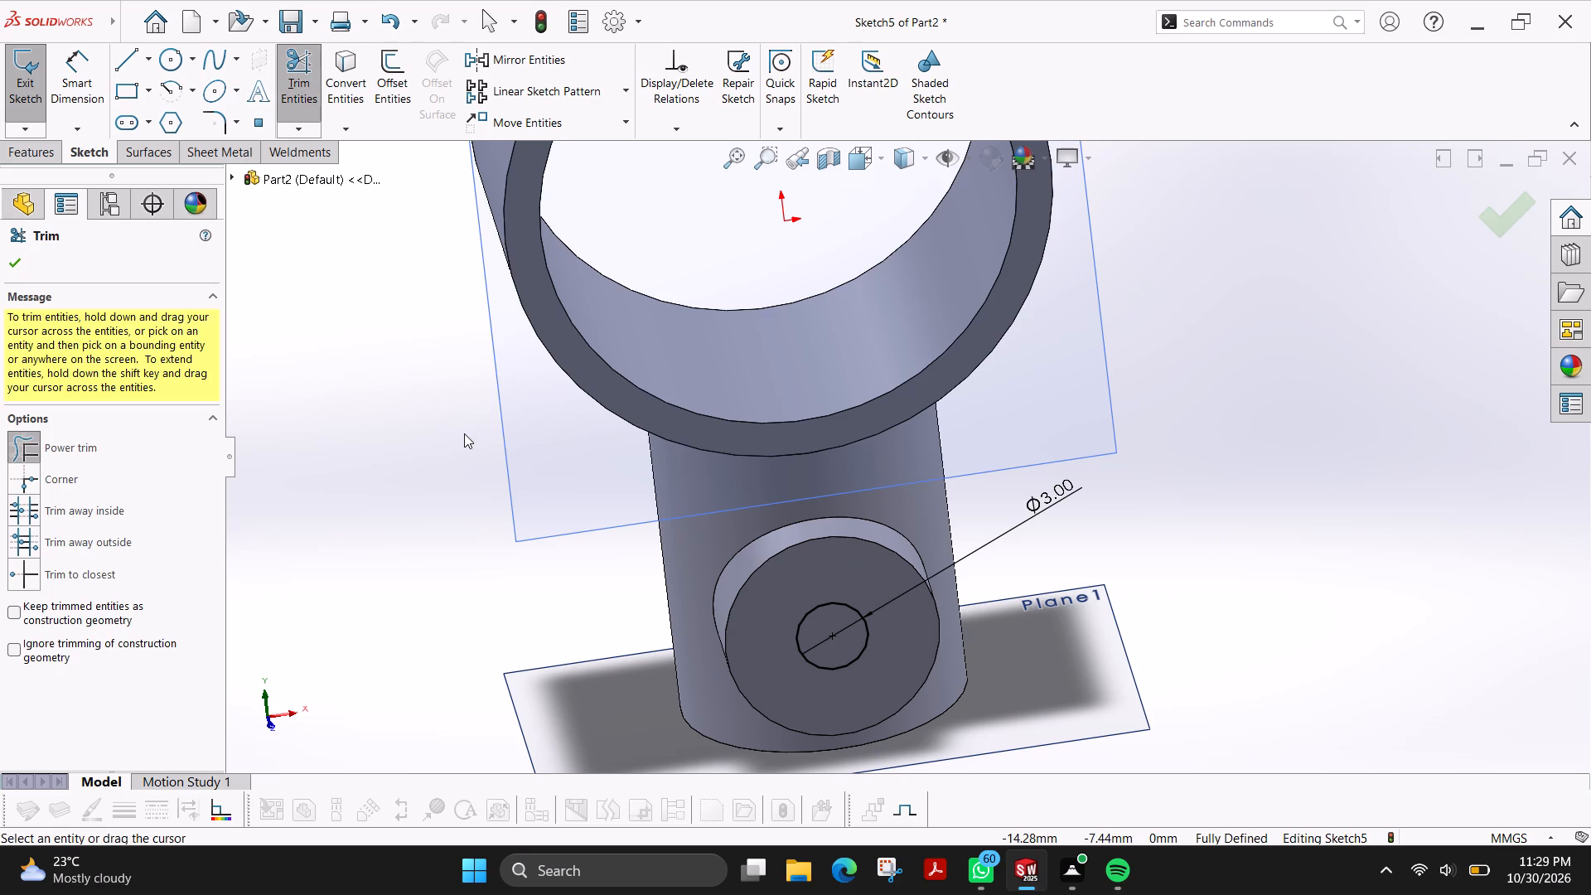
# Cut-extrude the 3 mm circle blind 6 mm deep through the boss into the hollow stem.
pyautogui.click(36, 150)
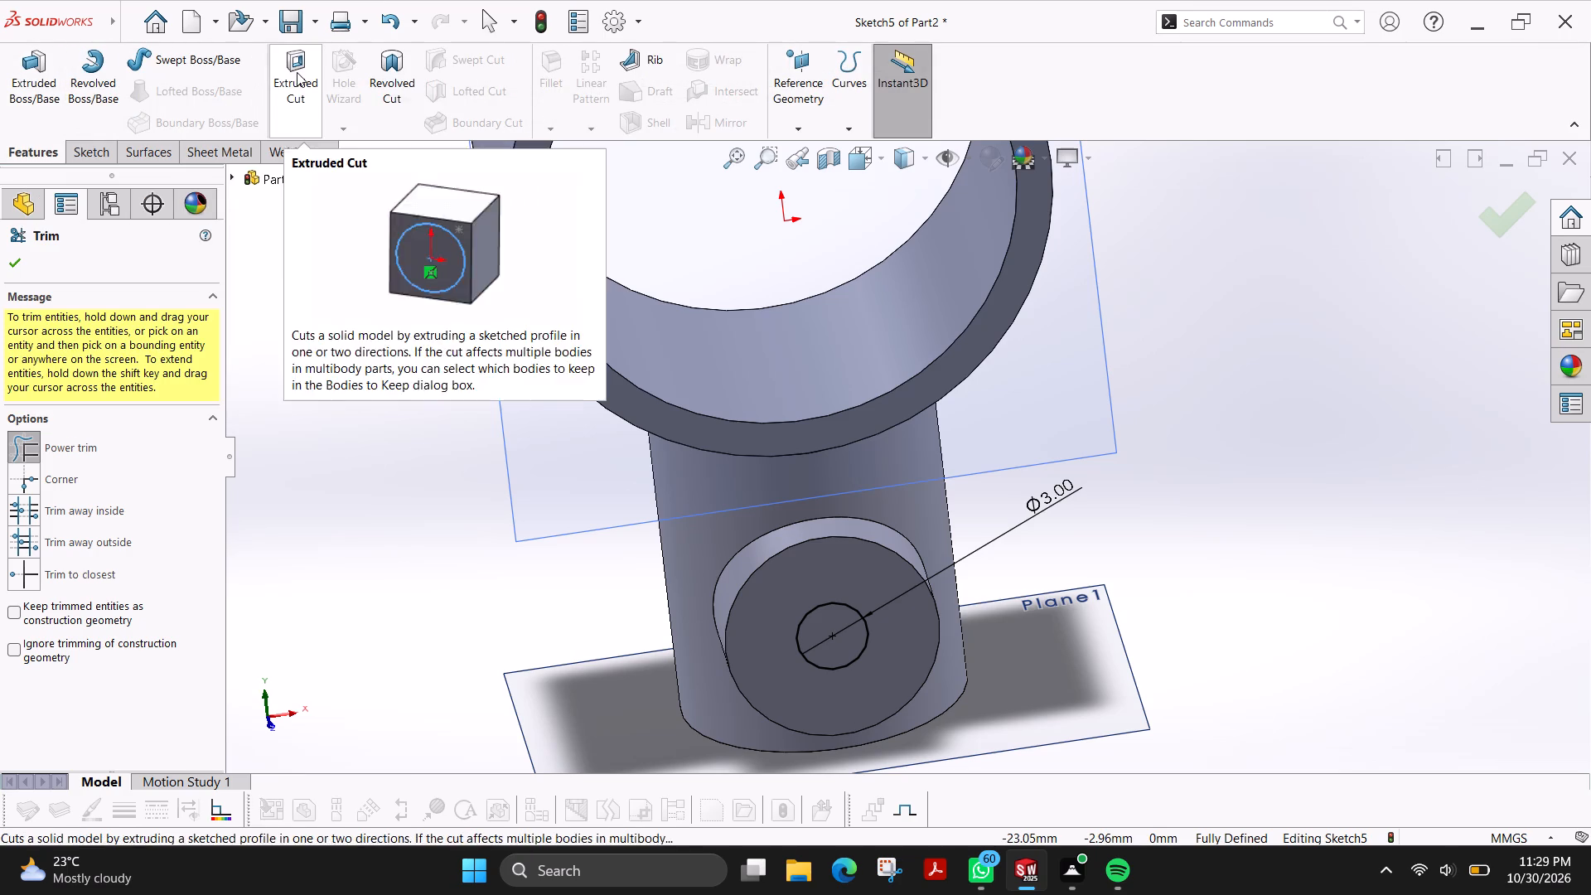
pyautogui.click(297, 72)
pyautogui.moveTo(487, 599); pyautogui.dragTo(480, 596, button='middle')
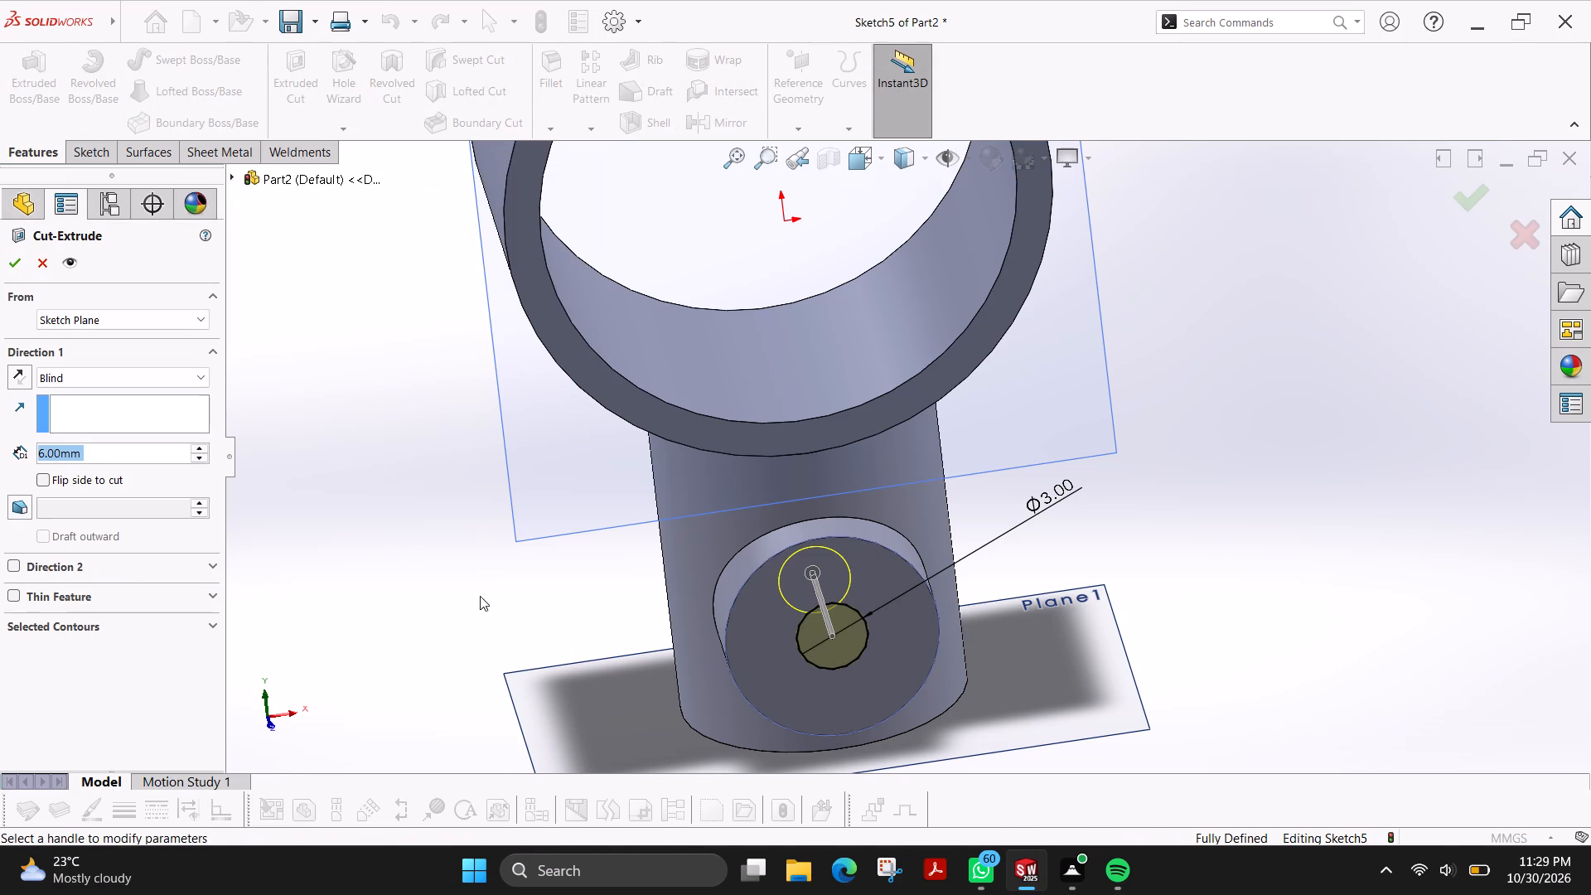
pyautogui.moveTo(480, 596); pyautogui.dragTo(454, 578, button='middle')
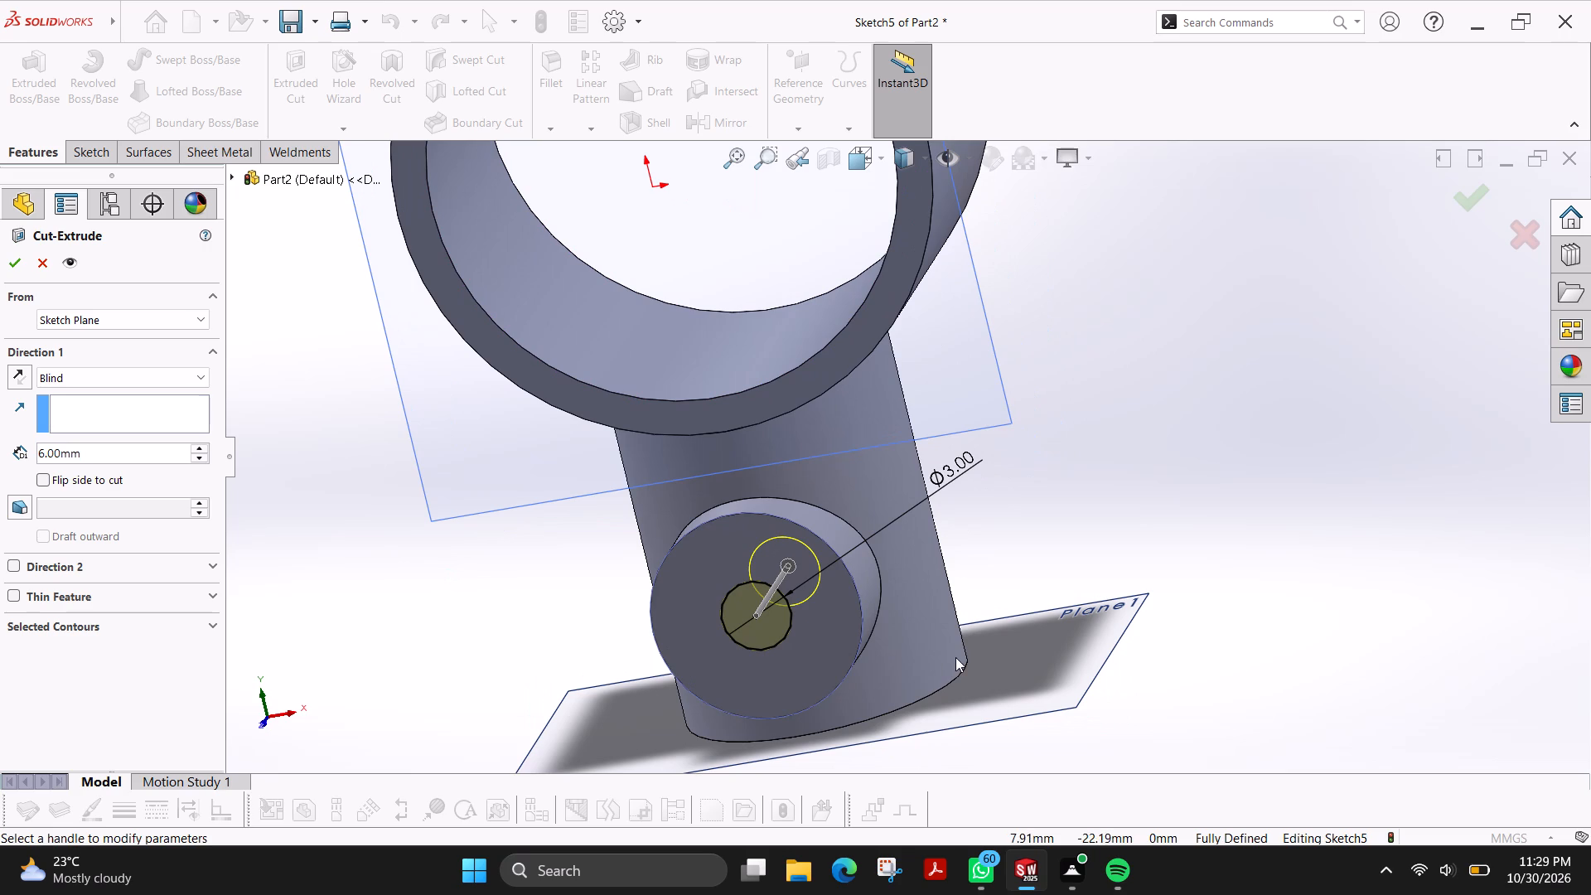
pyautogui.moveTo(924, 645); pyautogui.dragTo(752, 409, button='middle')
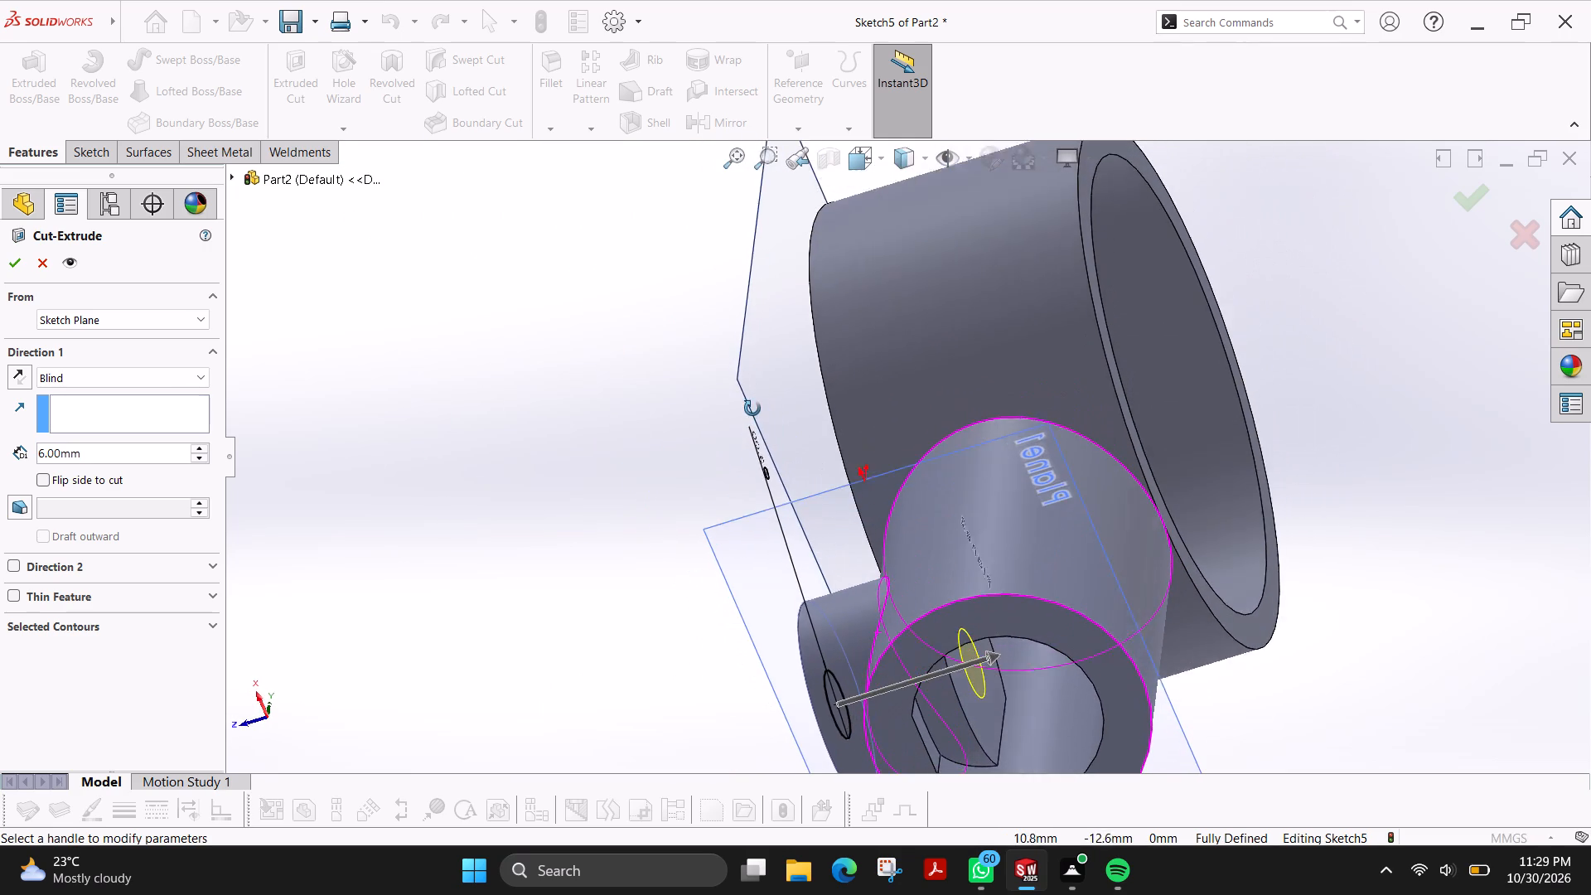
pyautogui.moveTo(752, 409); pyautogui.dragTo(909, 576, button='middle')
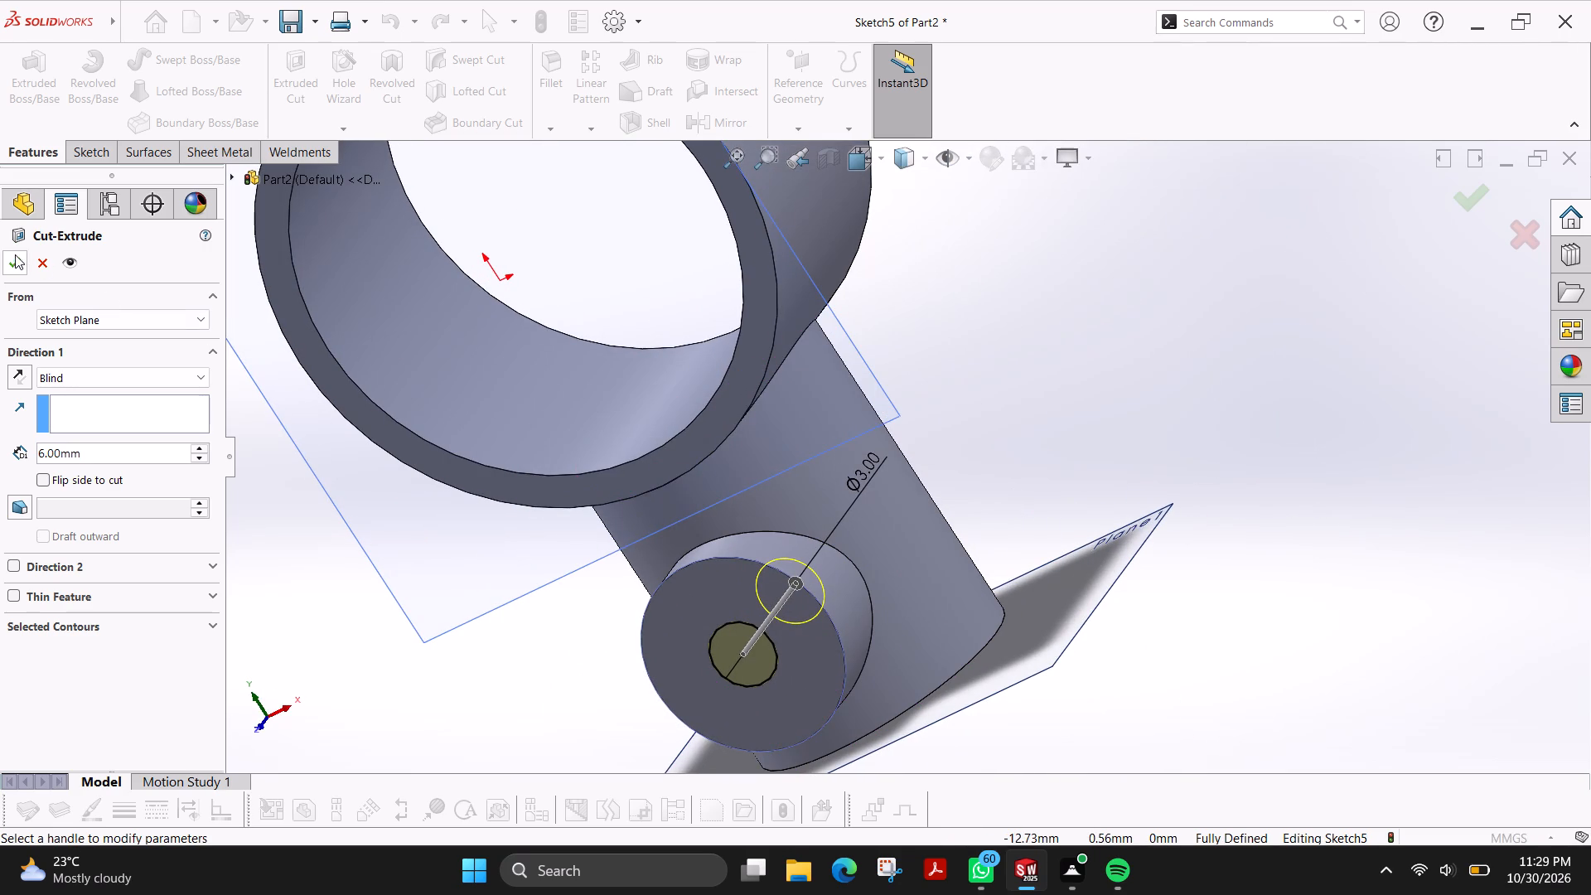
pyautogui.click(12, 258)
# Start a sketch on the round boss's front face and draw a circle about 6.2 mm in diameter concentric with the hole.
pyautogui.moveTo(863, 674); pyautogui.dragTo(694, 521, button='middle')
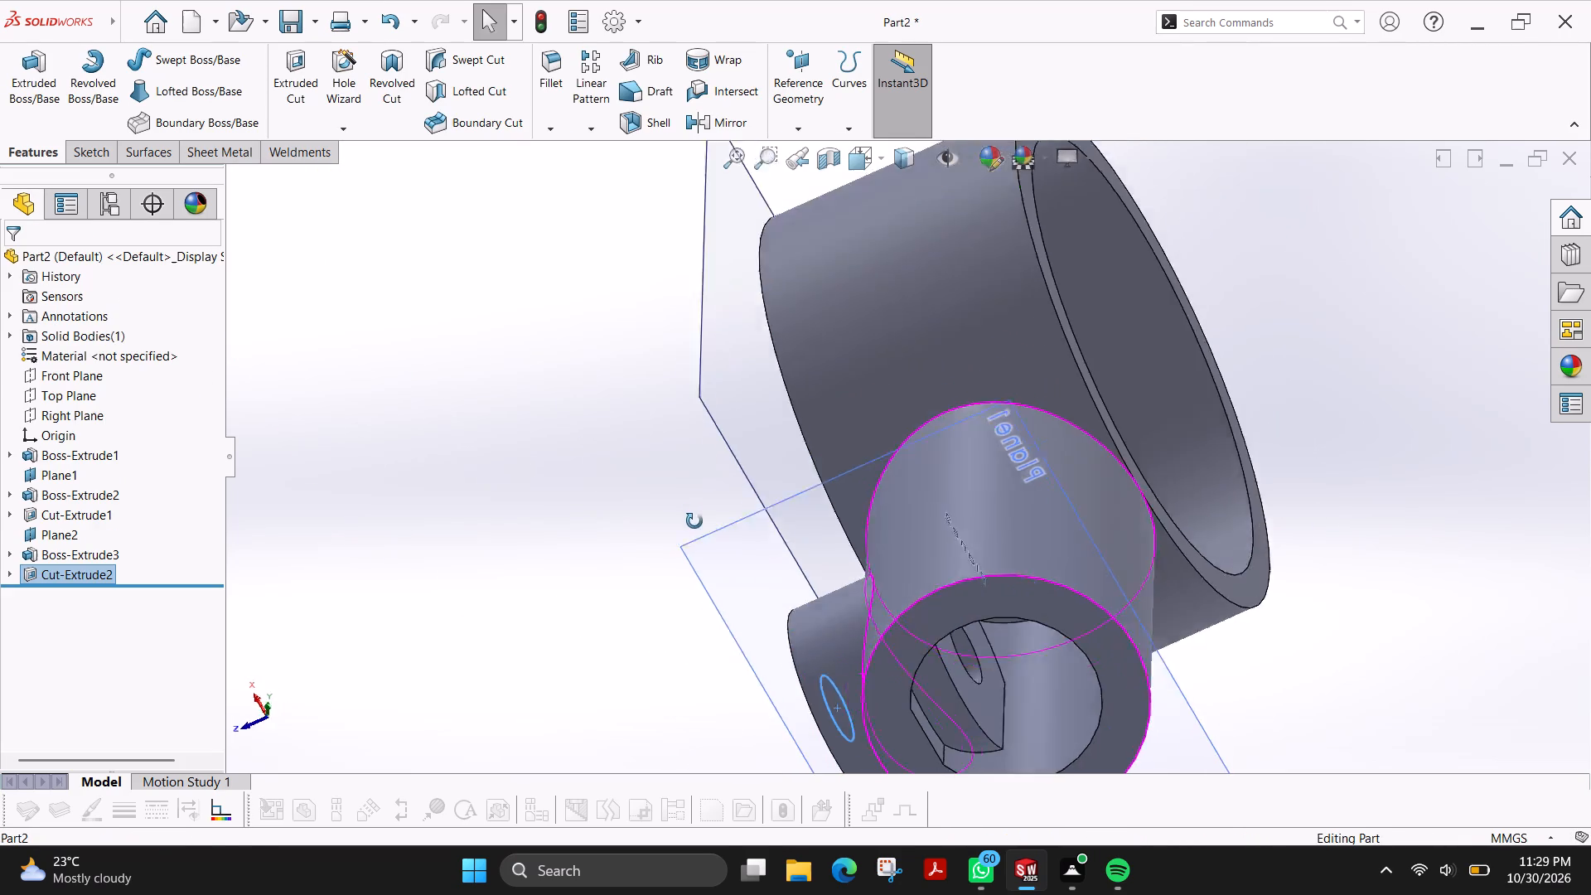
pyautogui.moveTo(694, 521); pyautogui.dragTo(849, 588, button='middle')
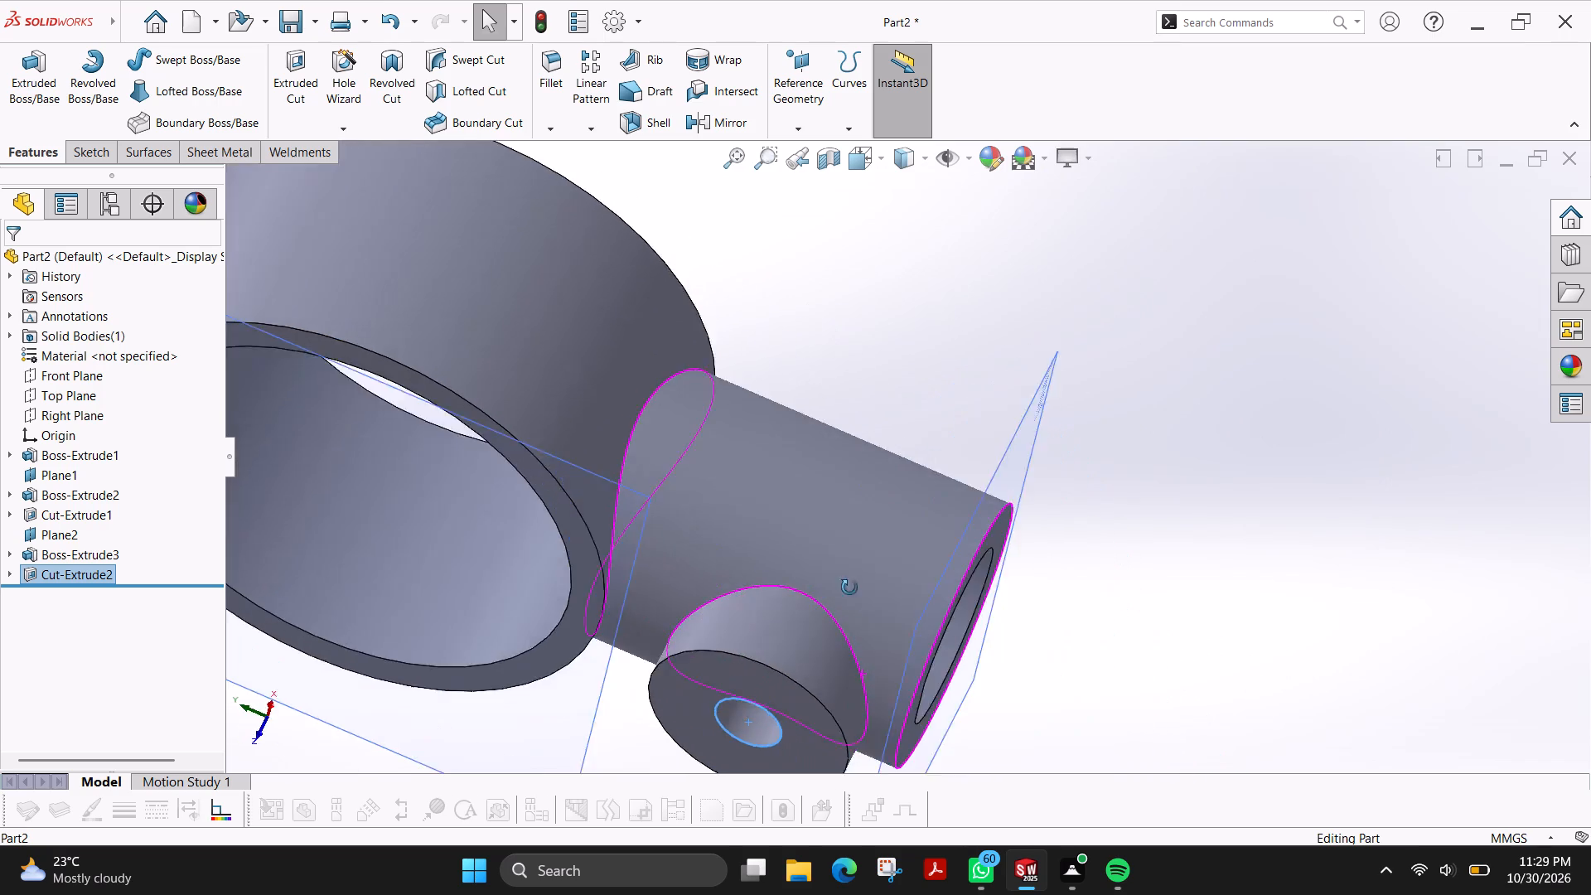
pyautogui.moveTo(849, 588); pyautogui.dragTo(872, 650, button='middle')
pyautogui.moveTo(484, 636); pyautogui.dragTo(529, 501, button='middle')
pyautogui.scroll(1, 485, 632)
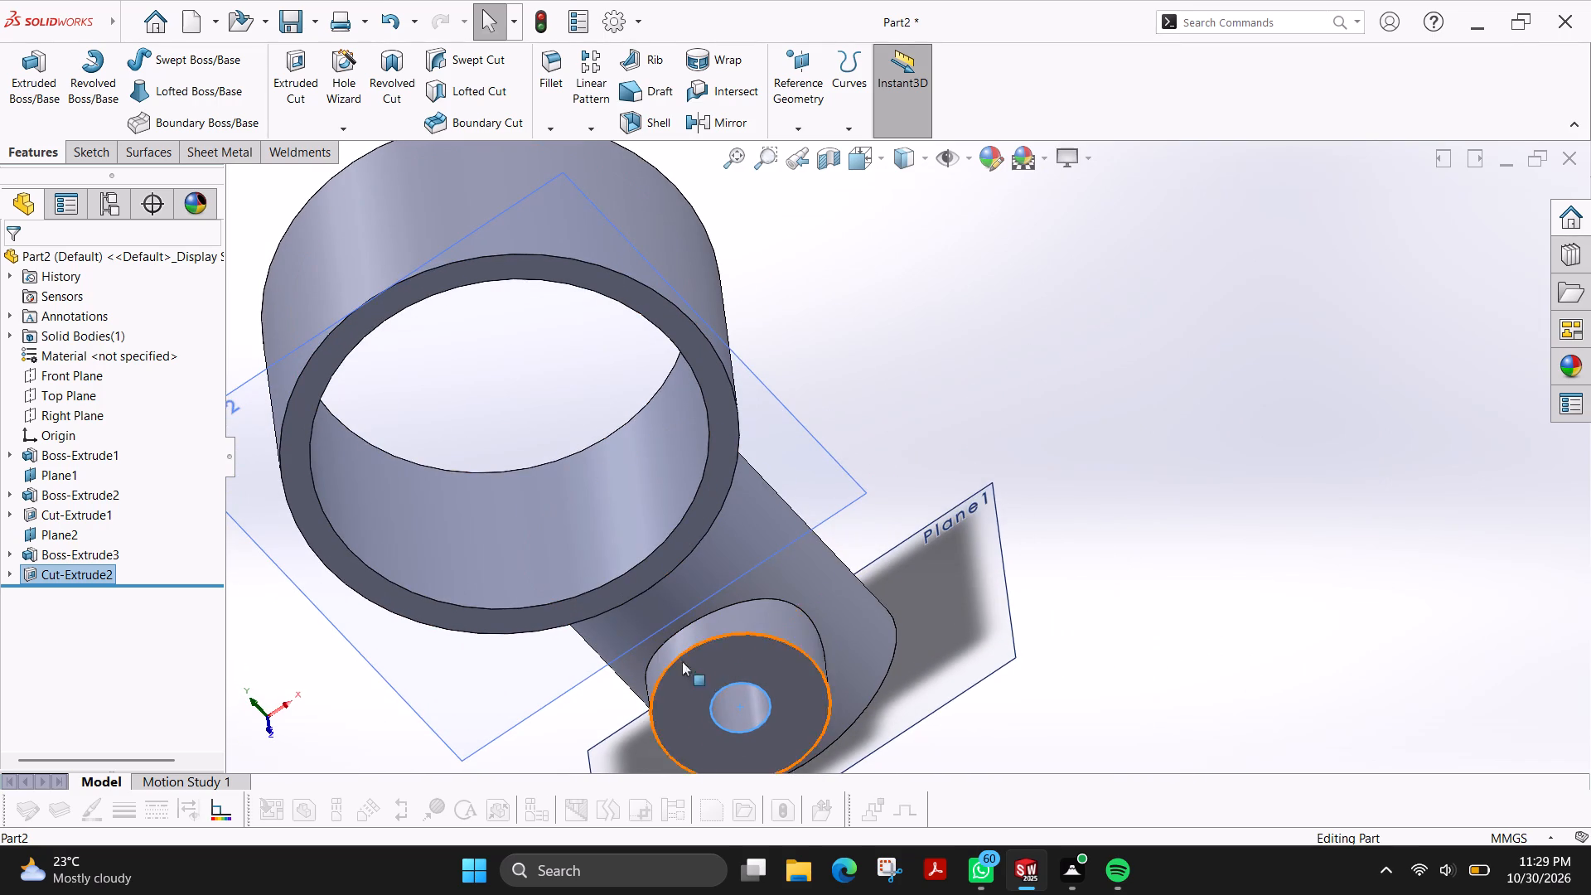
pyautogui.click(746, 660)
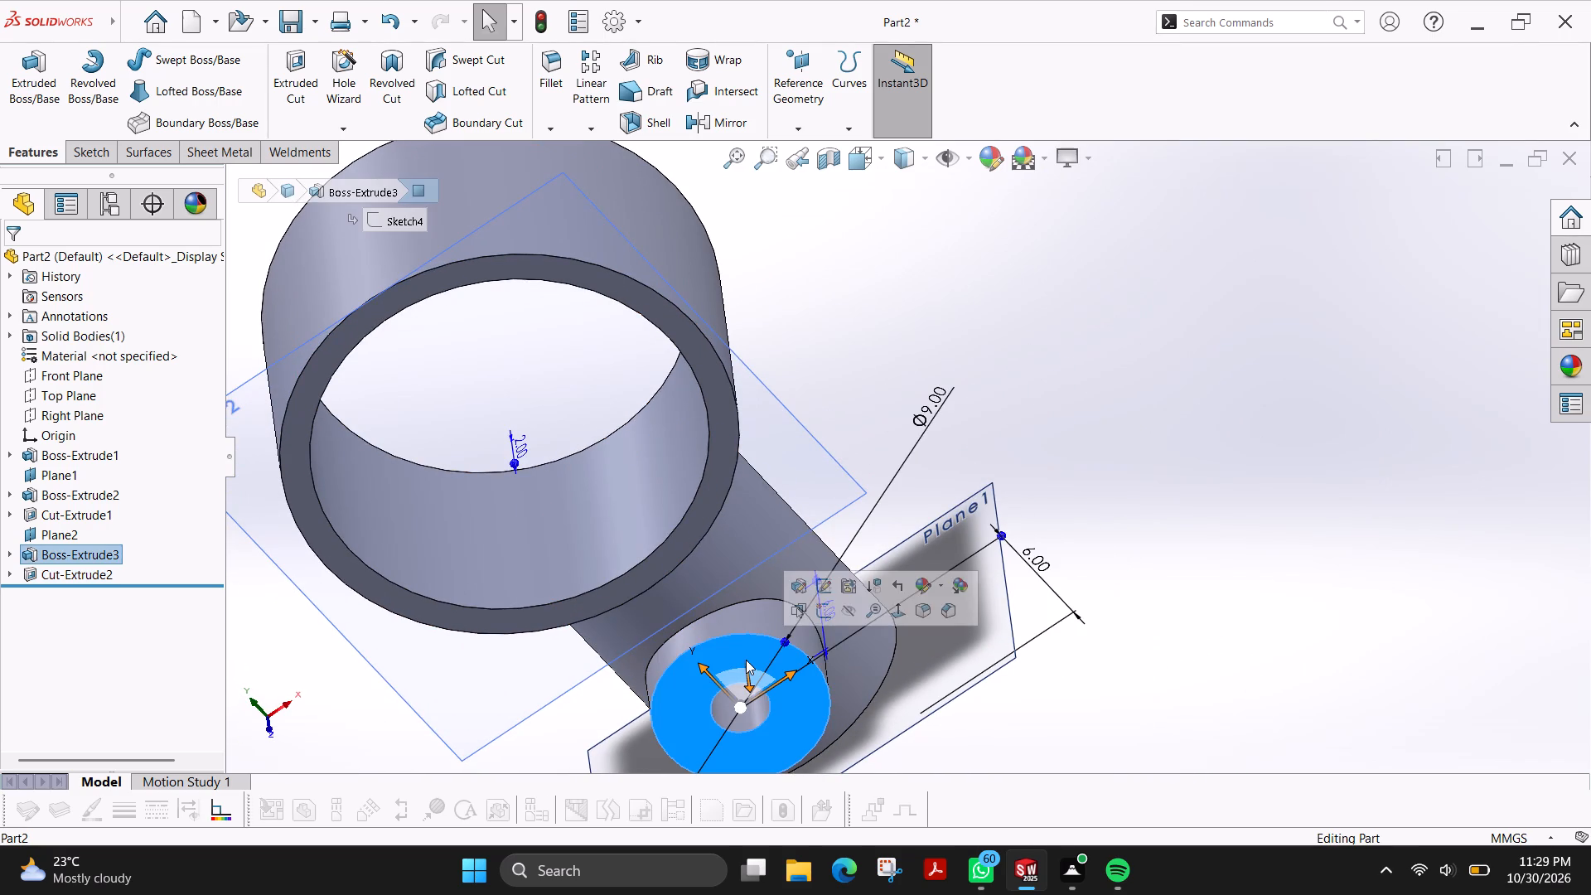
pyautogui.click(96, 152)
pyautogui.click(13, 76)
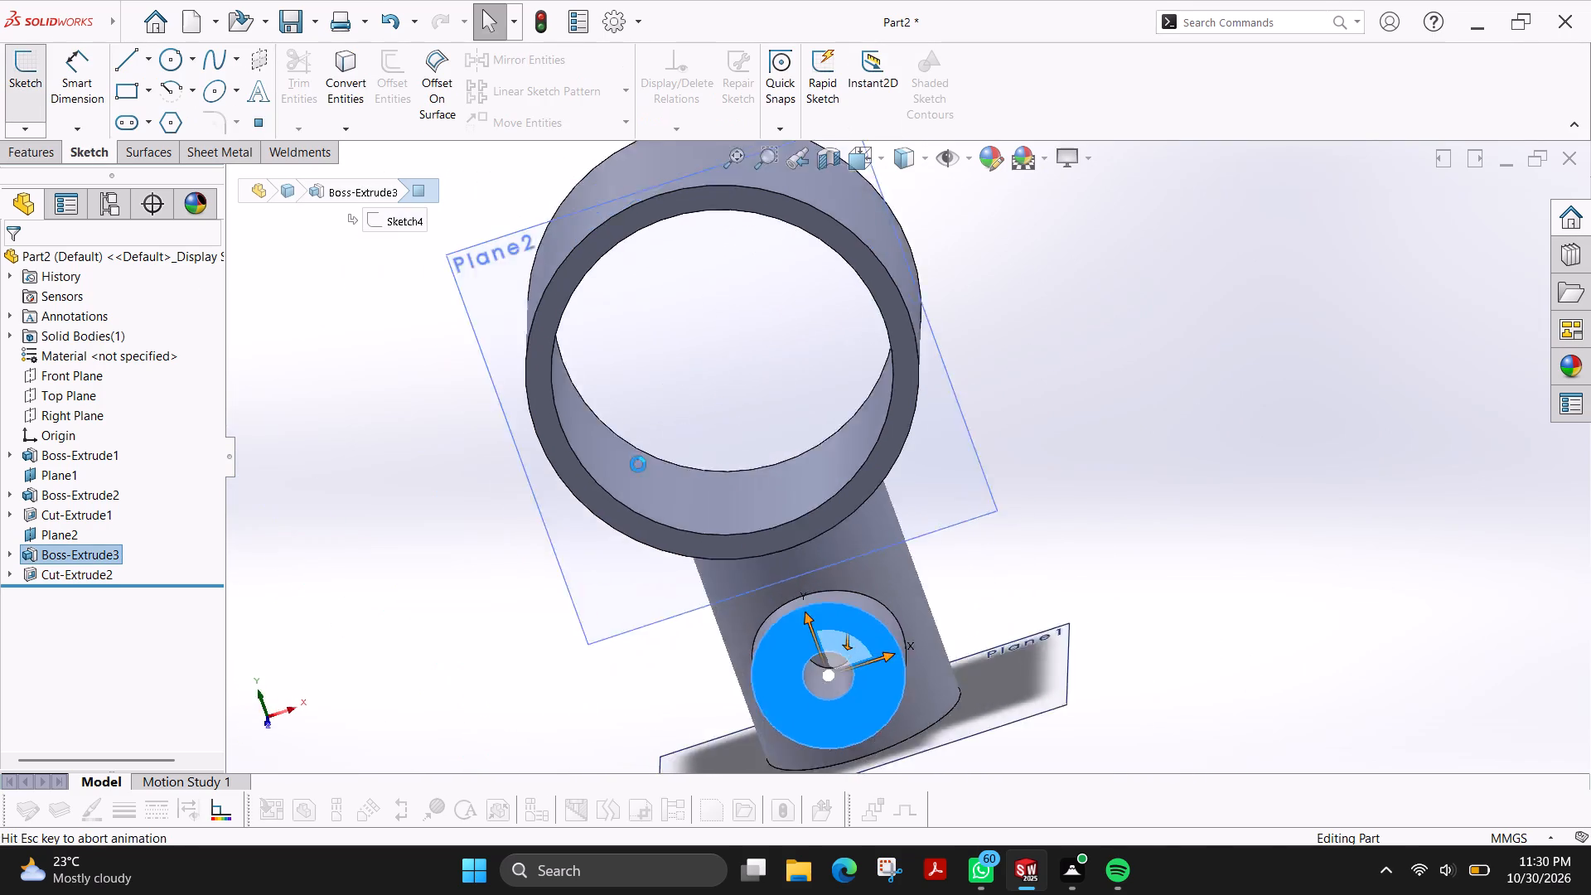
pyautogui.scroll(-1, 986, 708)
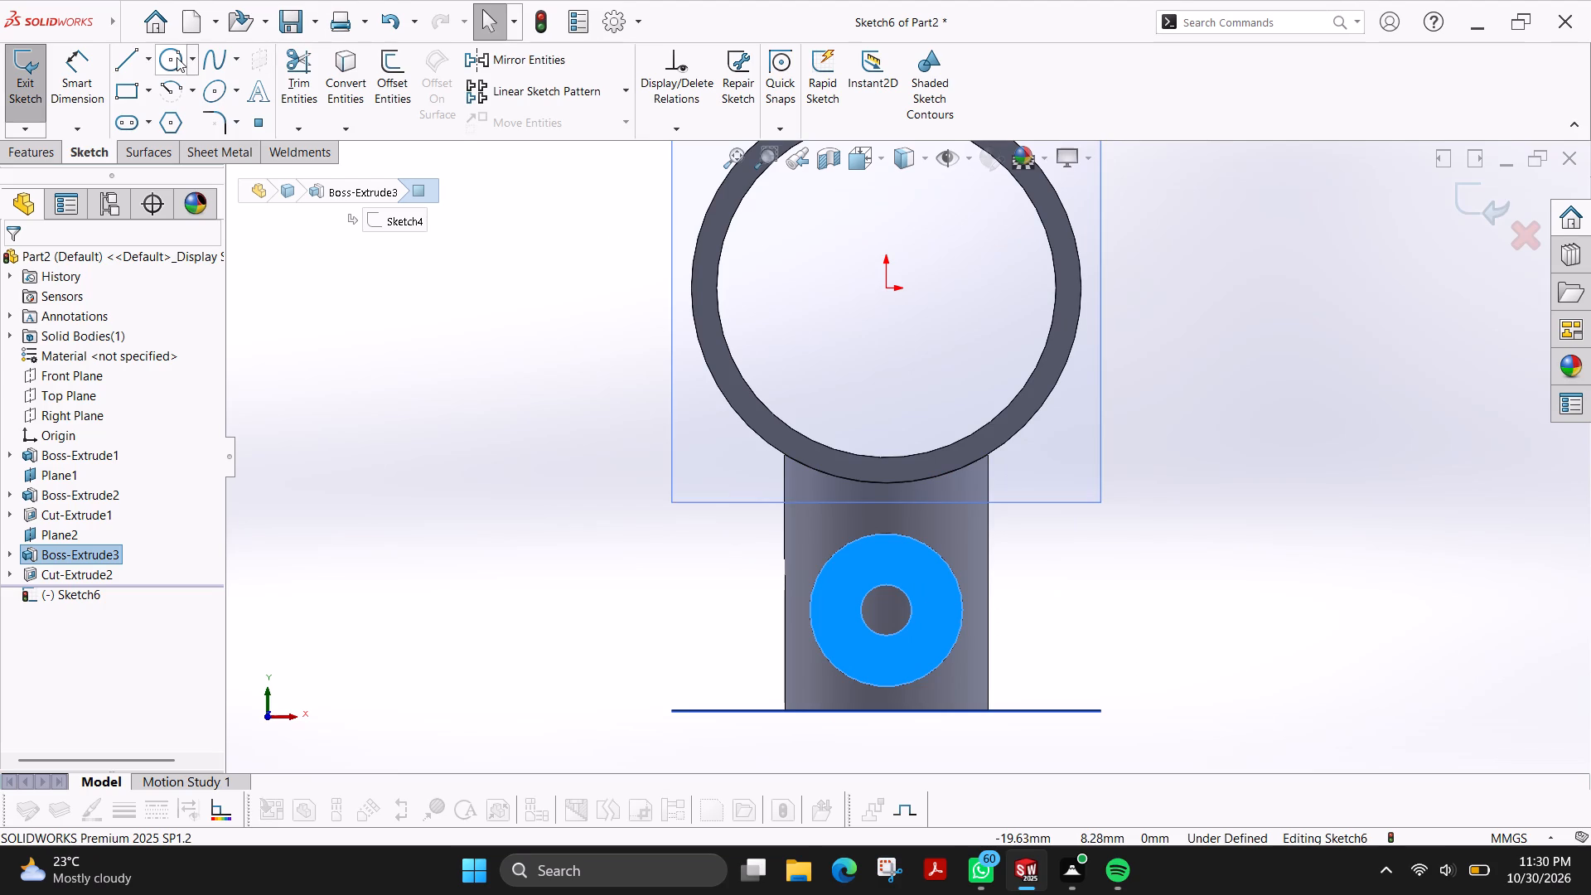
pyautogui.click(177, 57)
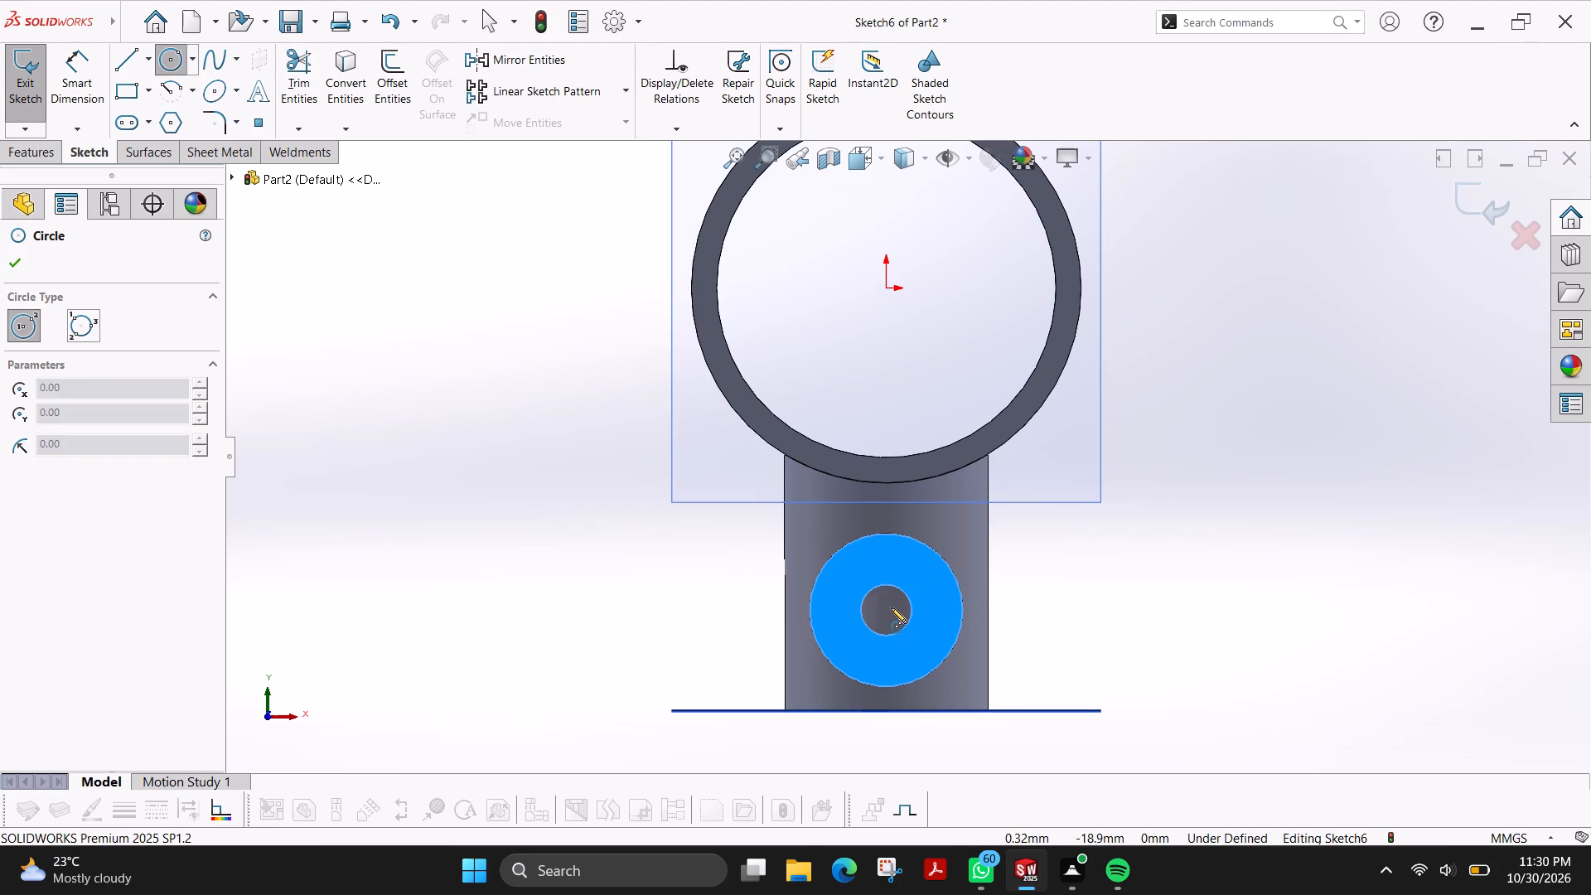
pyautogui.click(884, 611)
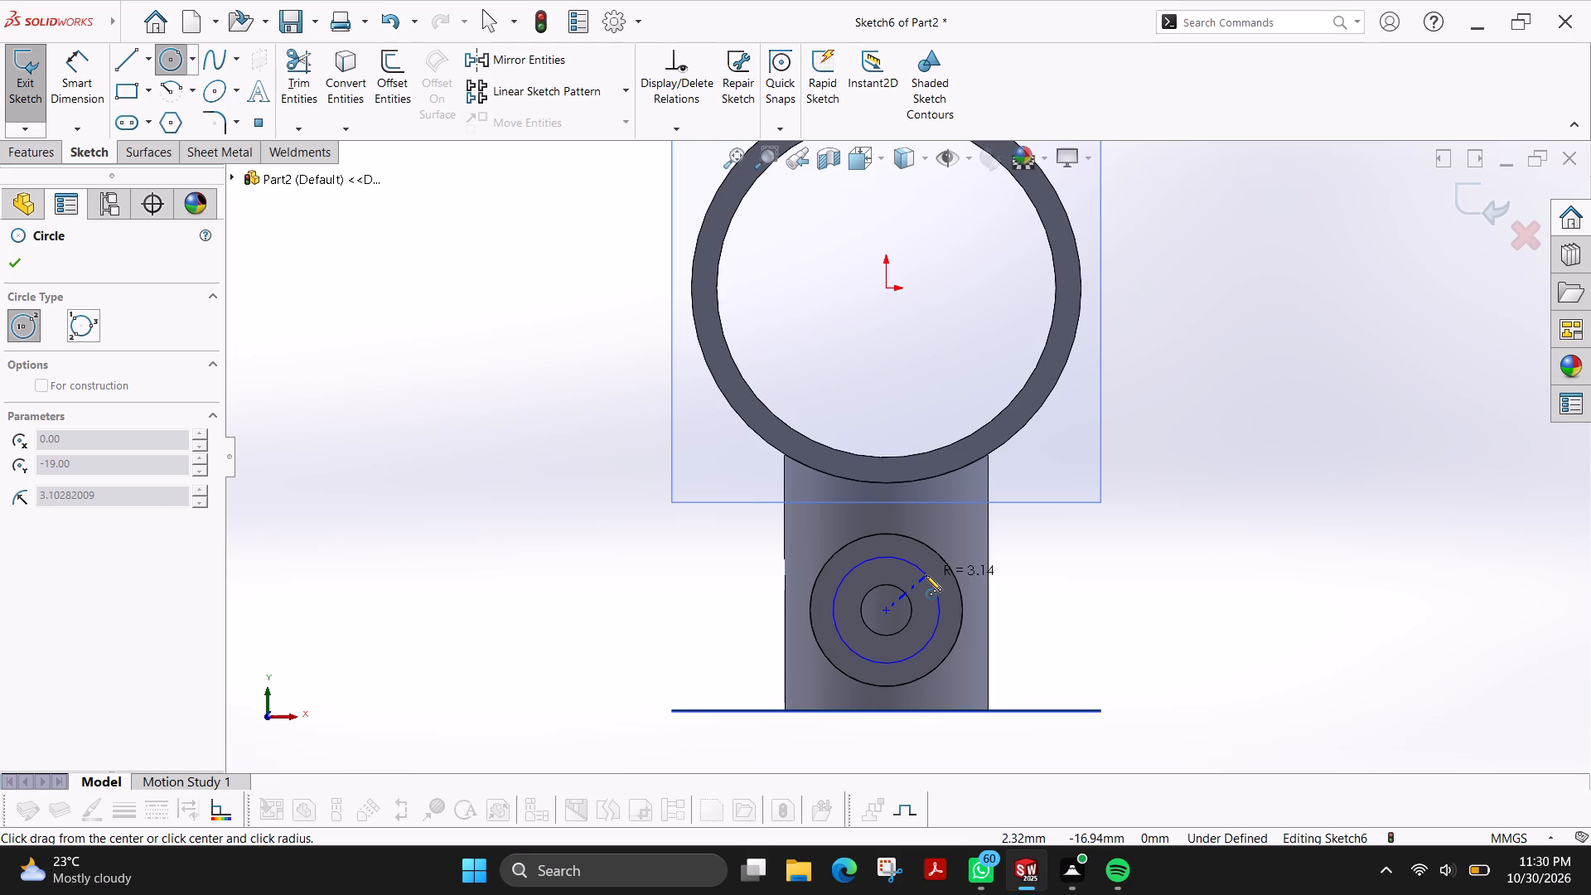
pyautogui.click(926, 575)
# Dimension the new concentric circle to a diameter of 6 mm.
pyautogui.click(75, 80)
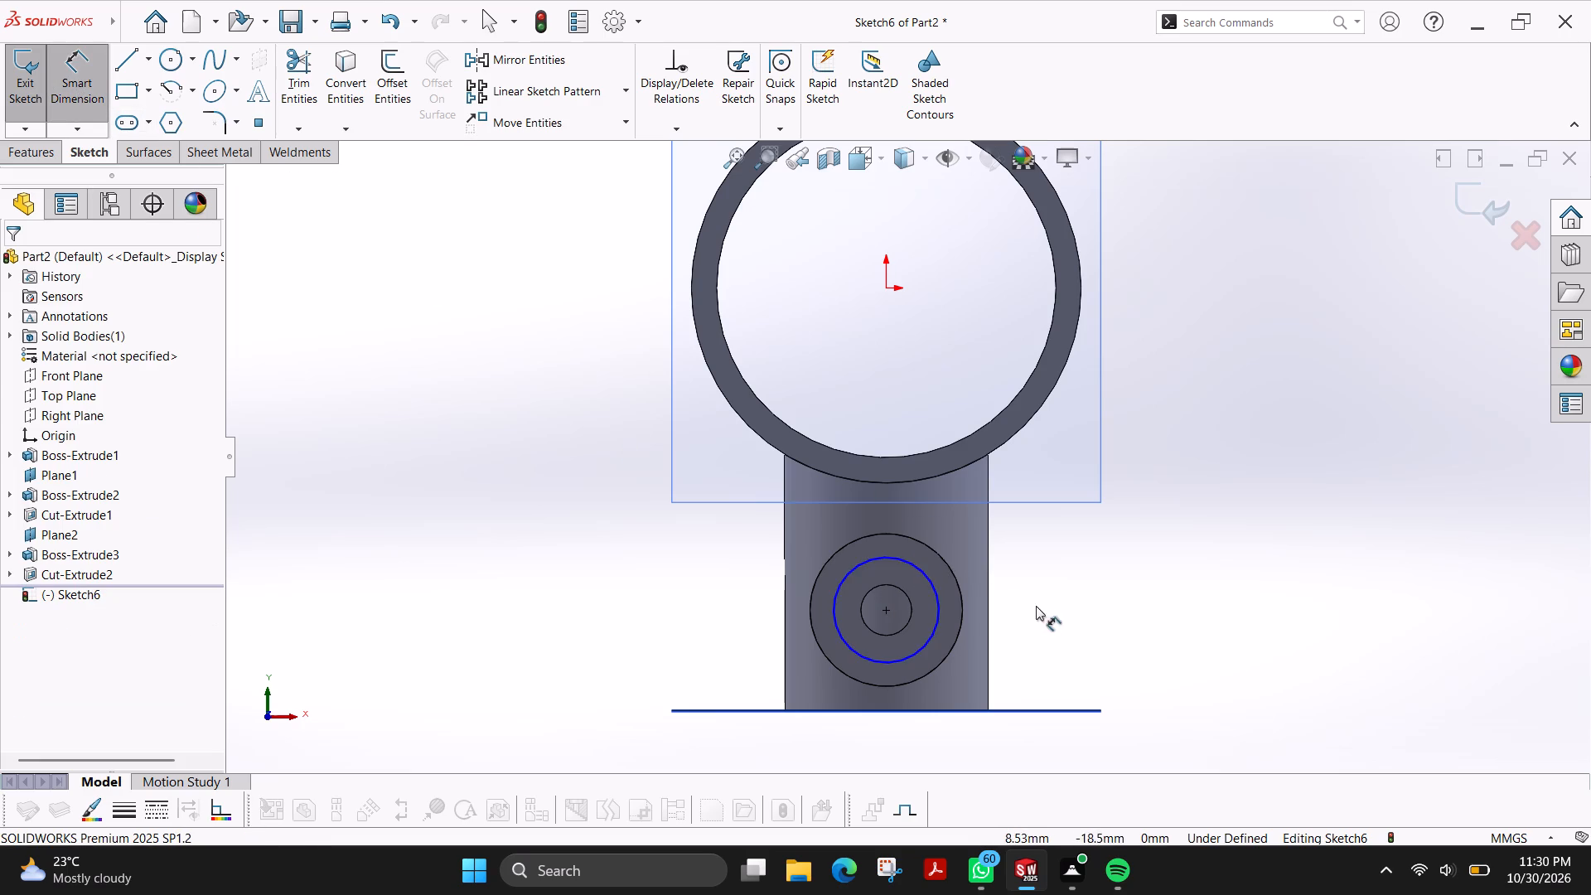
pyautogui.click(934, 590)
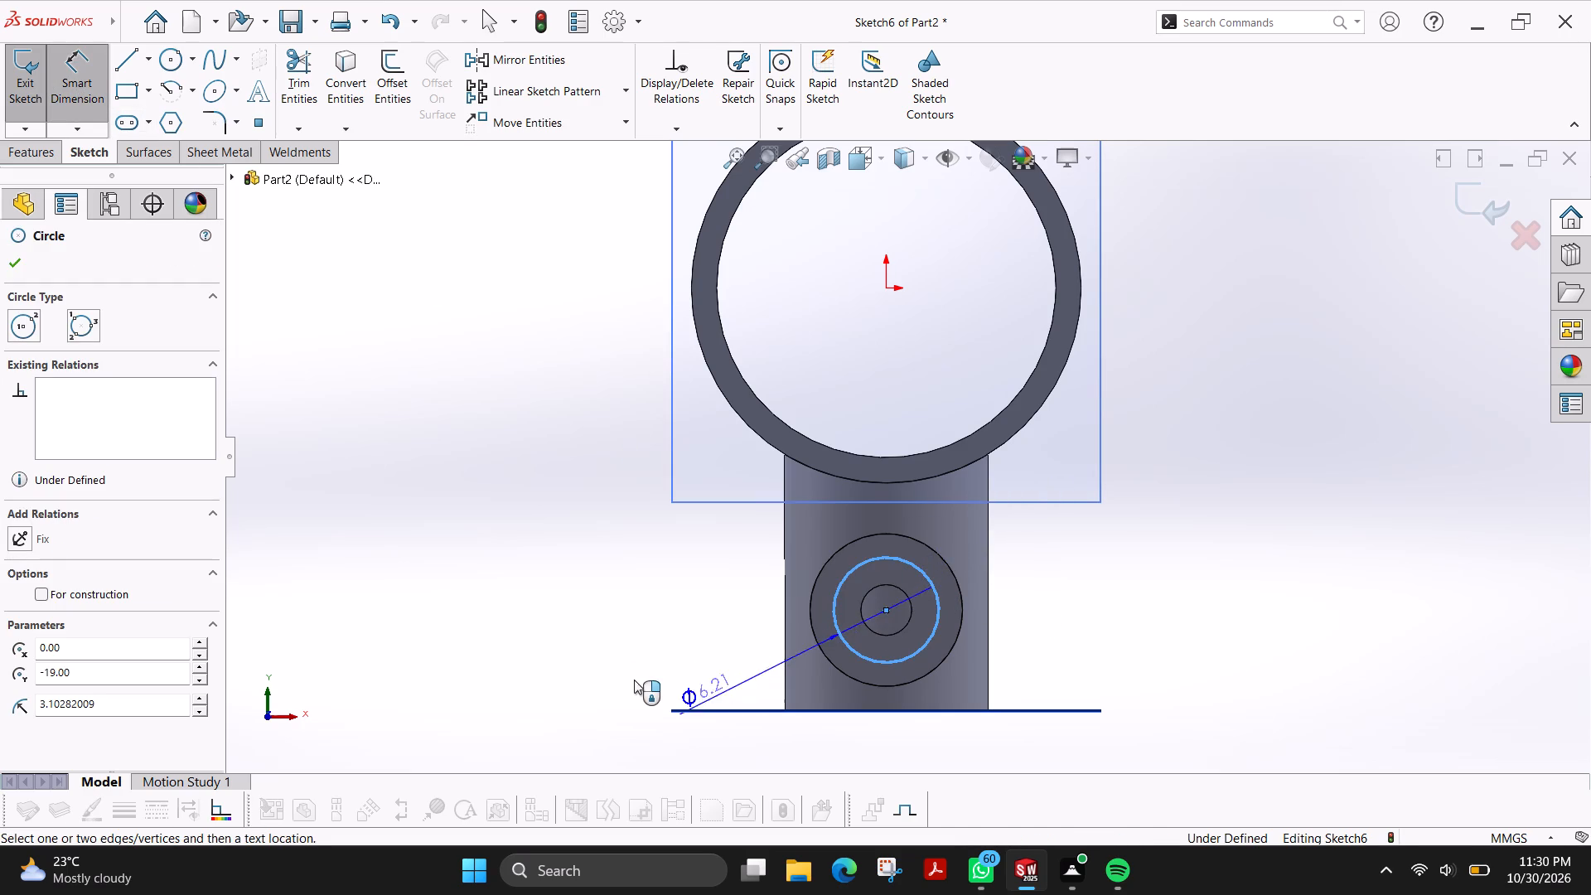
pyautogui.click(626, 672)
pyautogui.press('6')
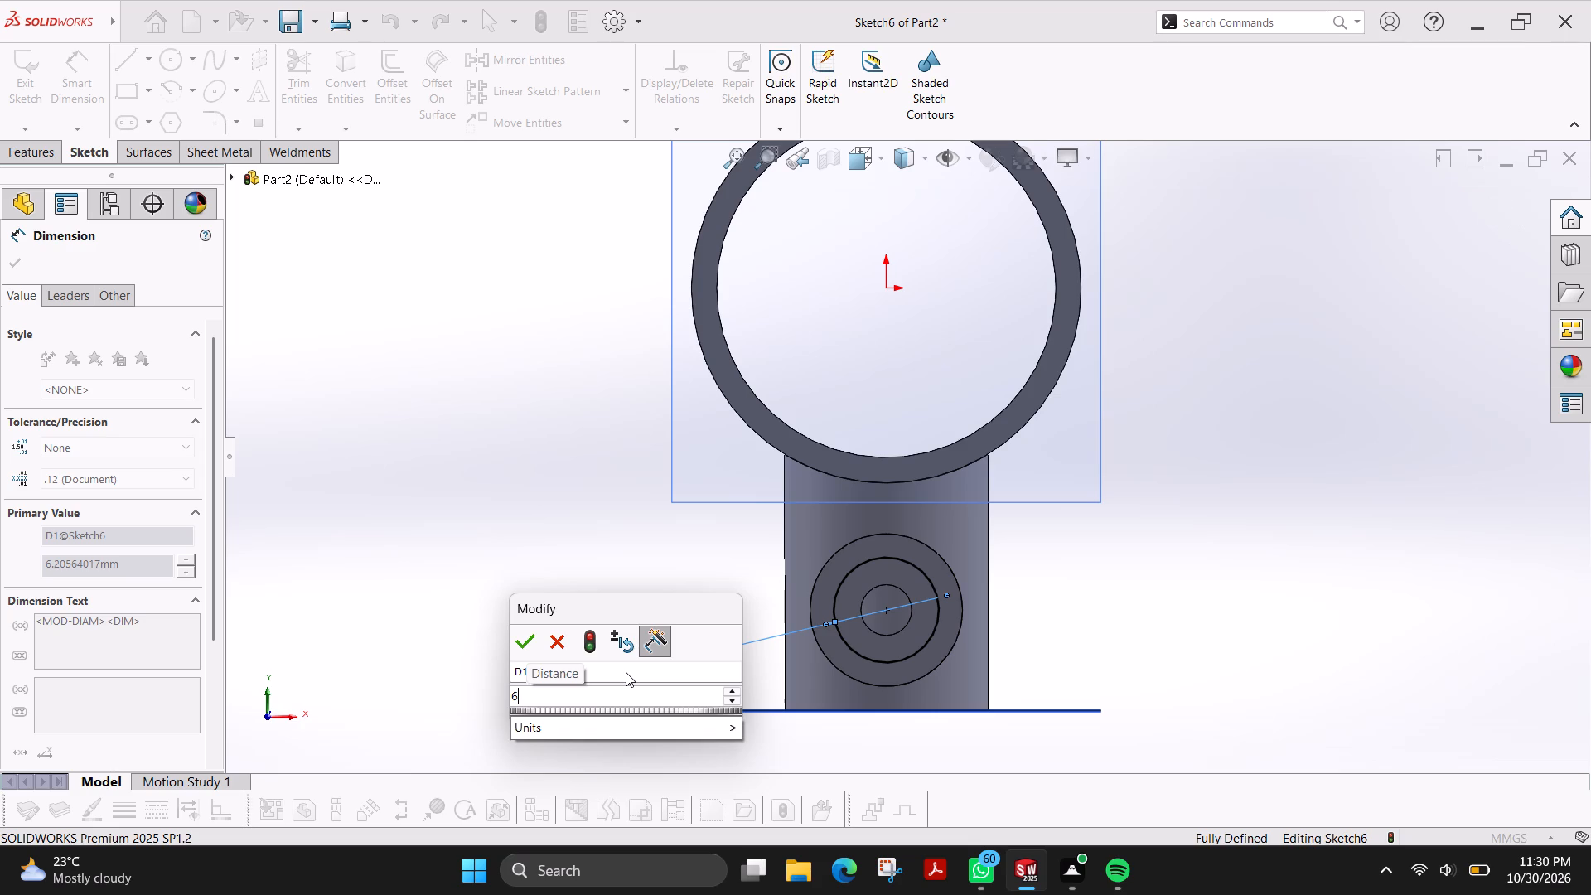
pyautogui.press('Return')
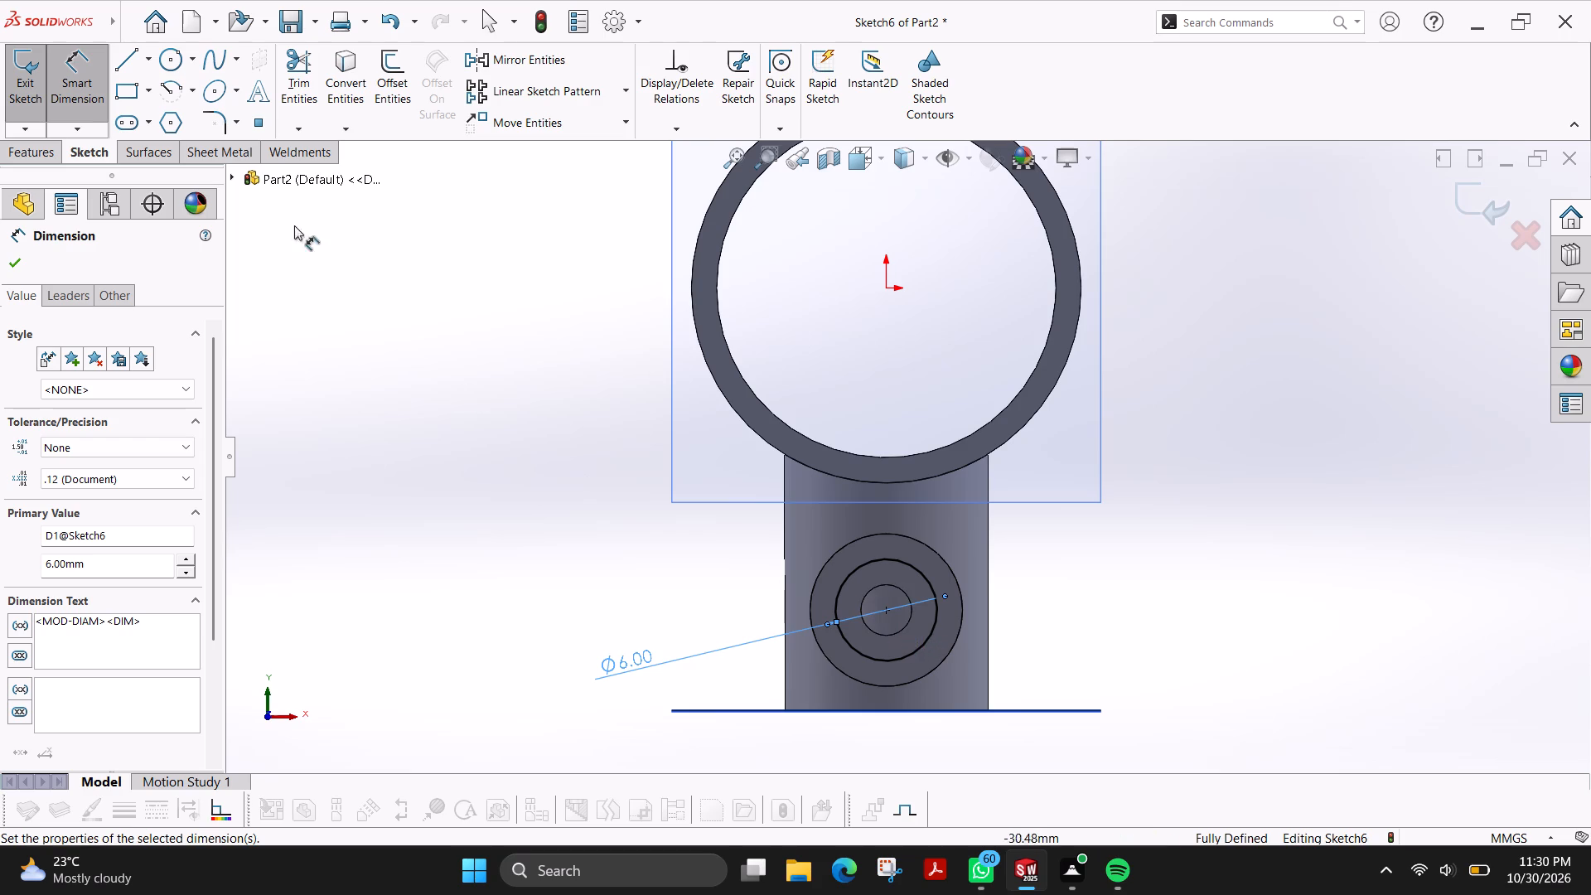
# Draw an inner concentric circle with a 1.5 mm radius, matching the edge of the boss's hole.
pyautogui.click(168, 54)
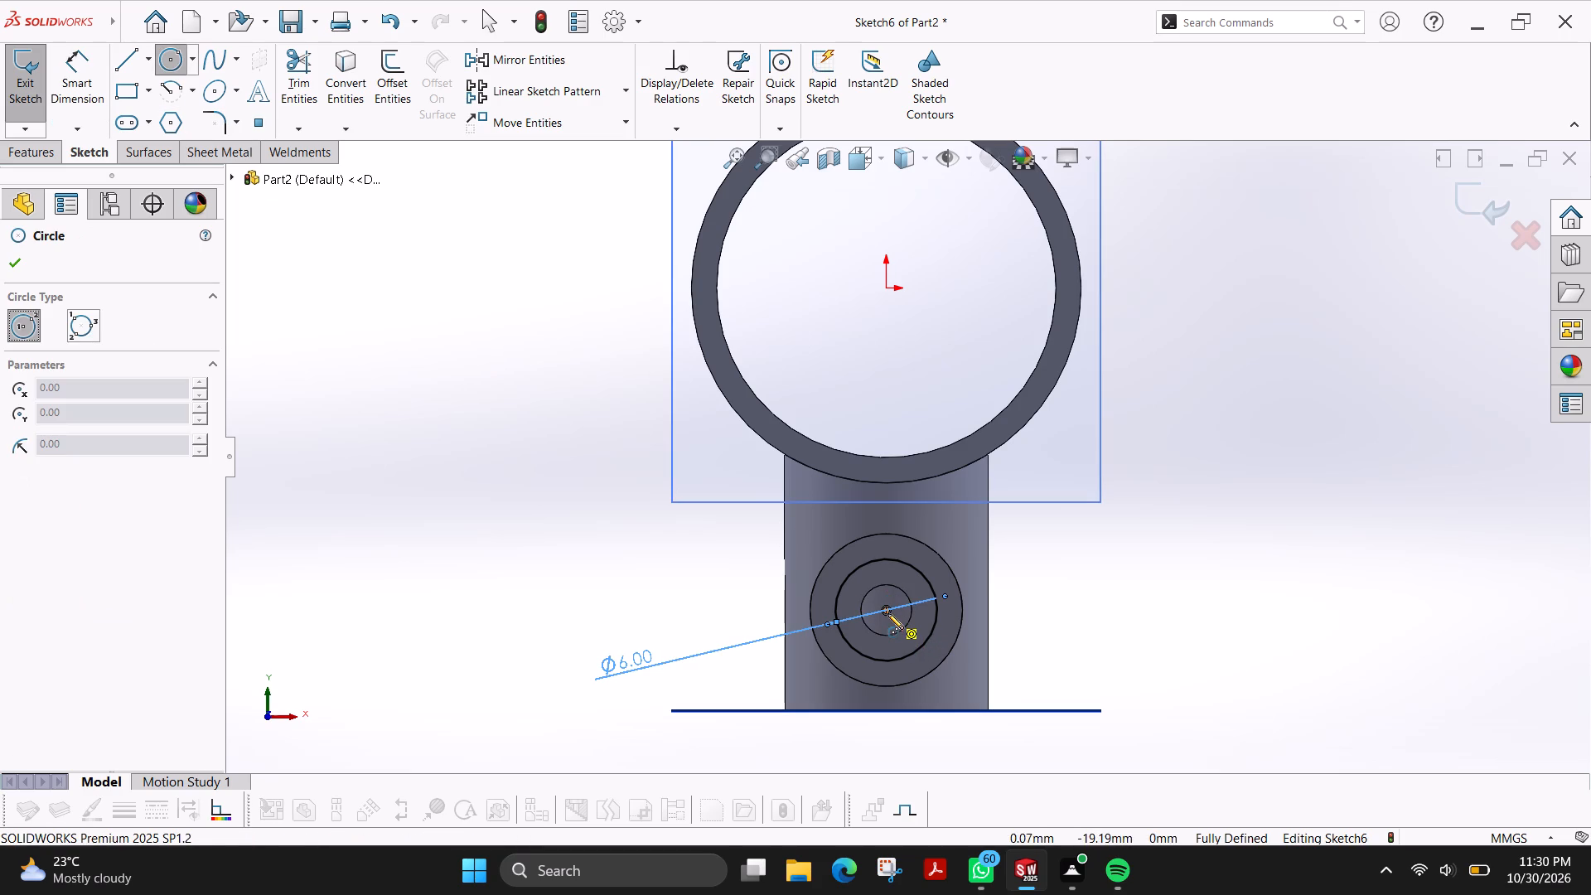
pyautogui.click(887, 613)
pyautogui.click(912, 617)
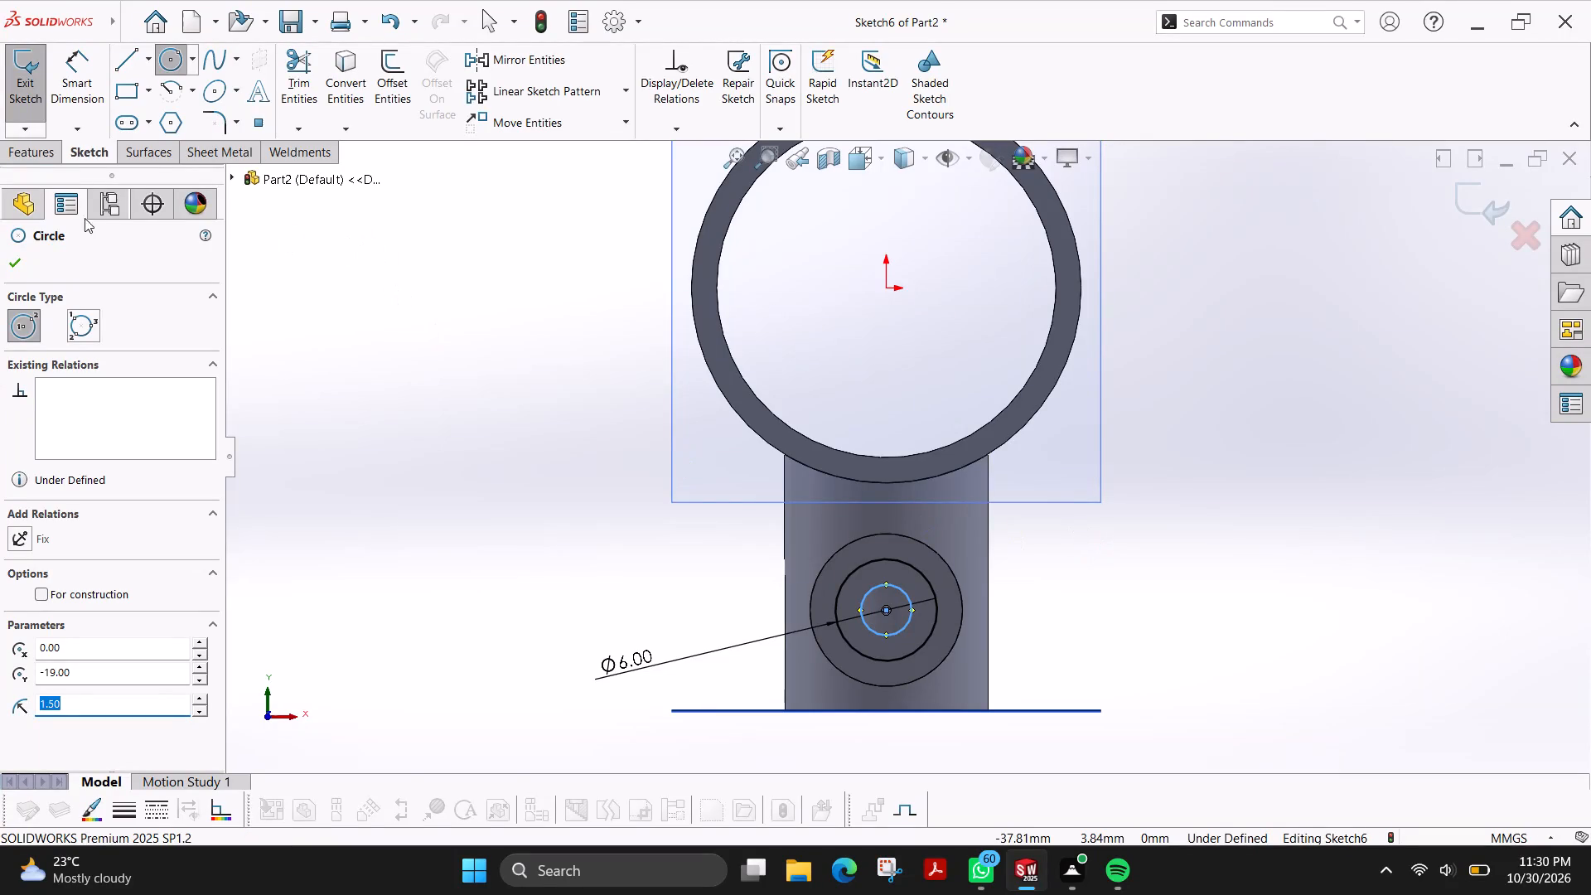
# Cut-extrude the ring between the 6 mm and 3 mm circles blind 2 mm deep into the boss's front face.
pyautogui.click(47, 147)
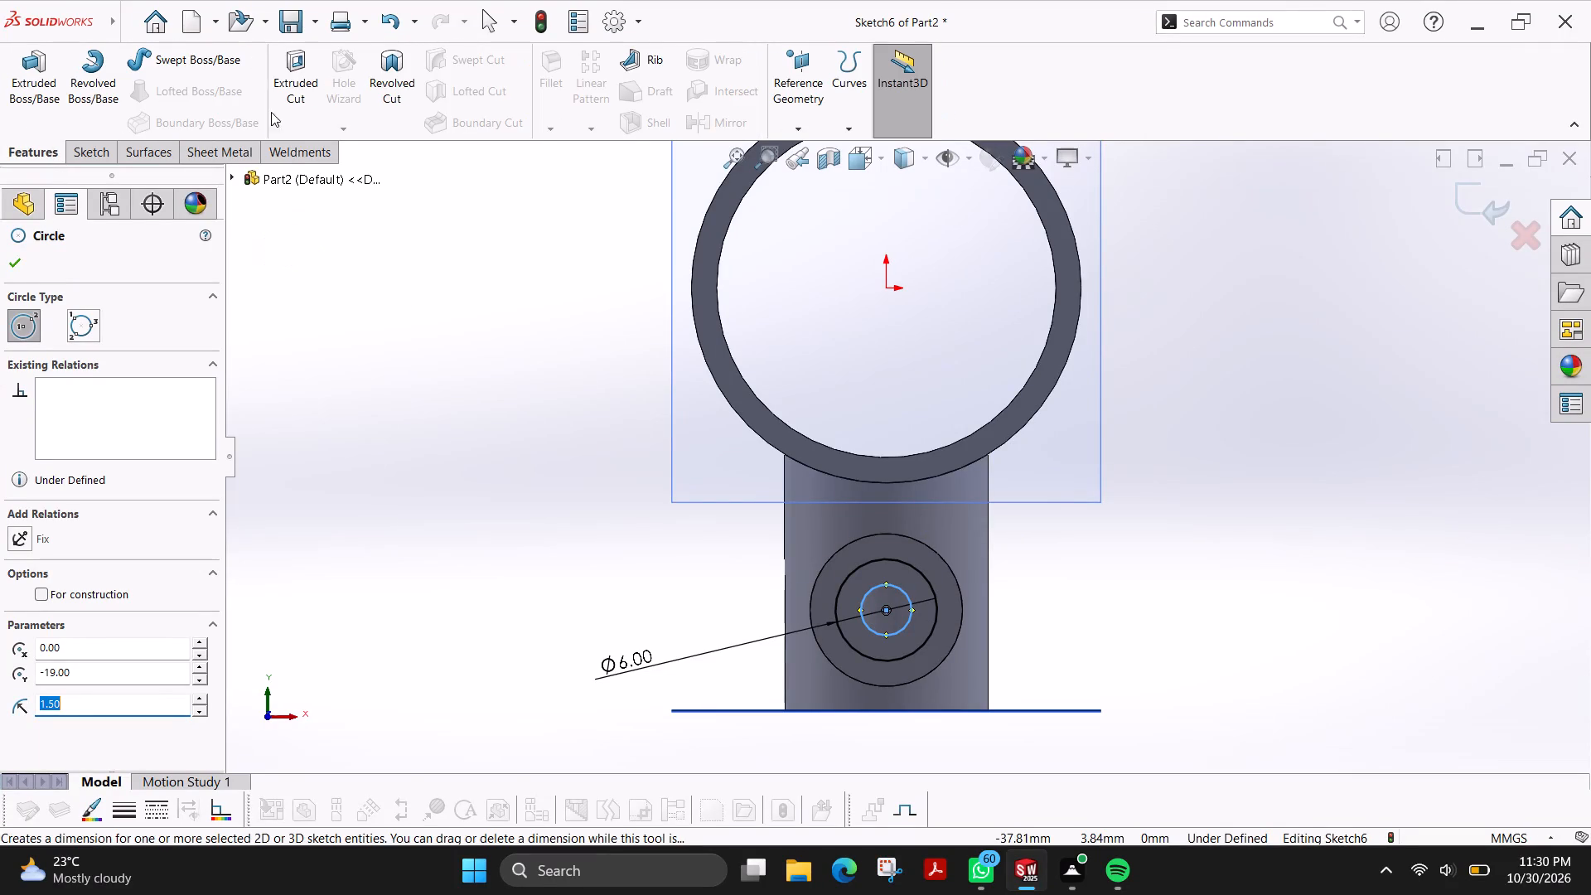
pyautogui.click(298, 75)
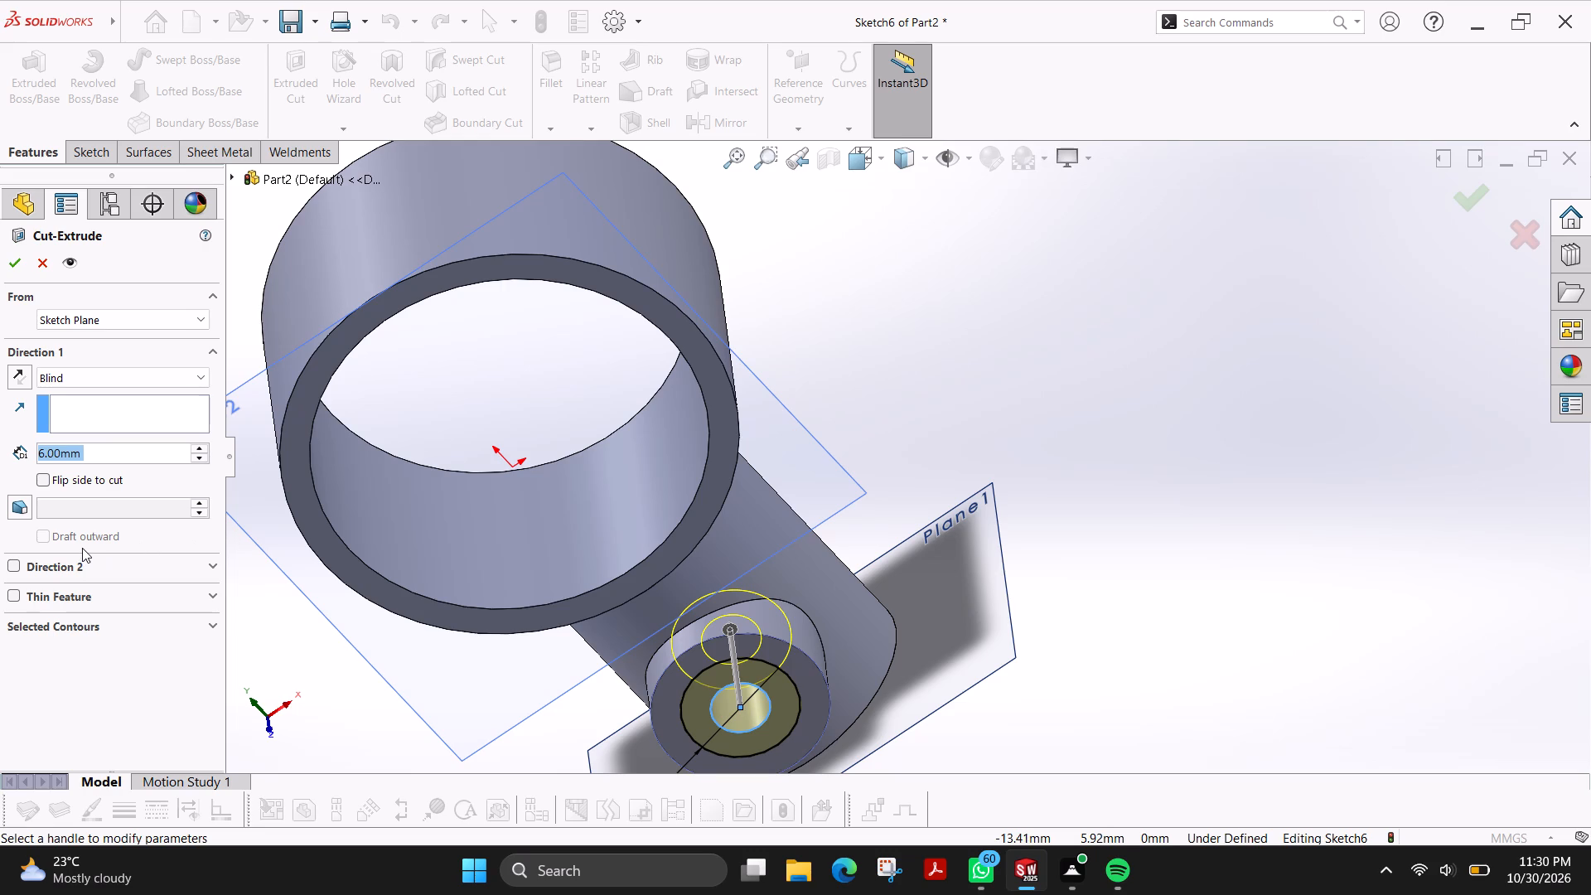
pyautogui.press('2')
pyautogui.press('Return')
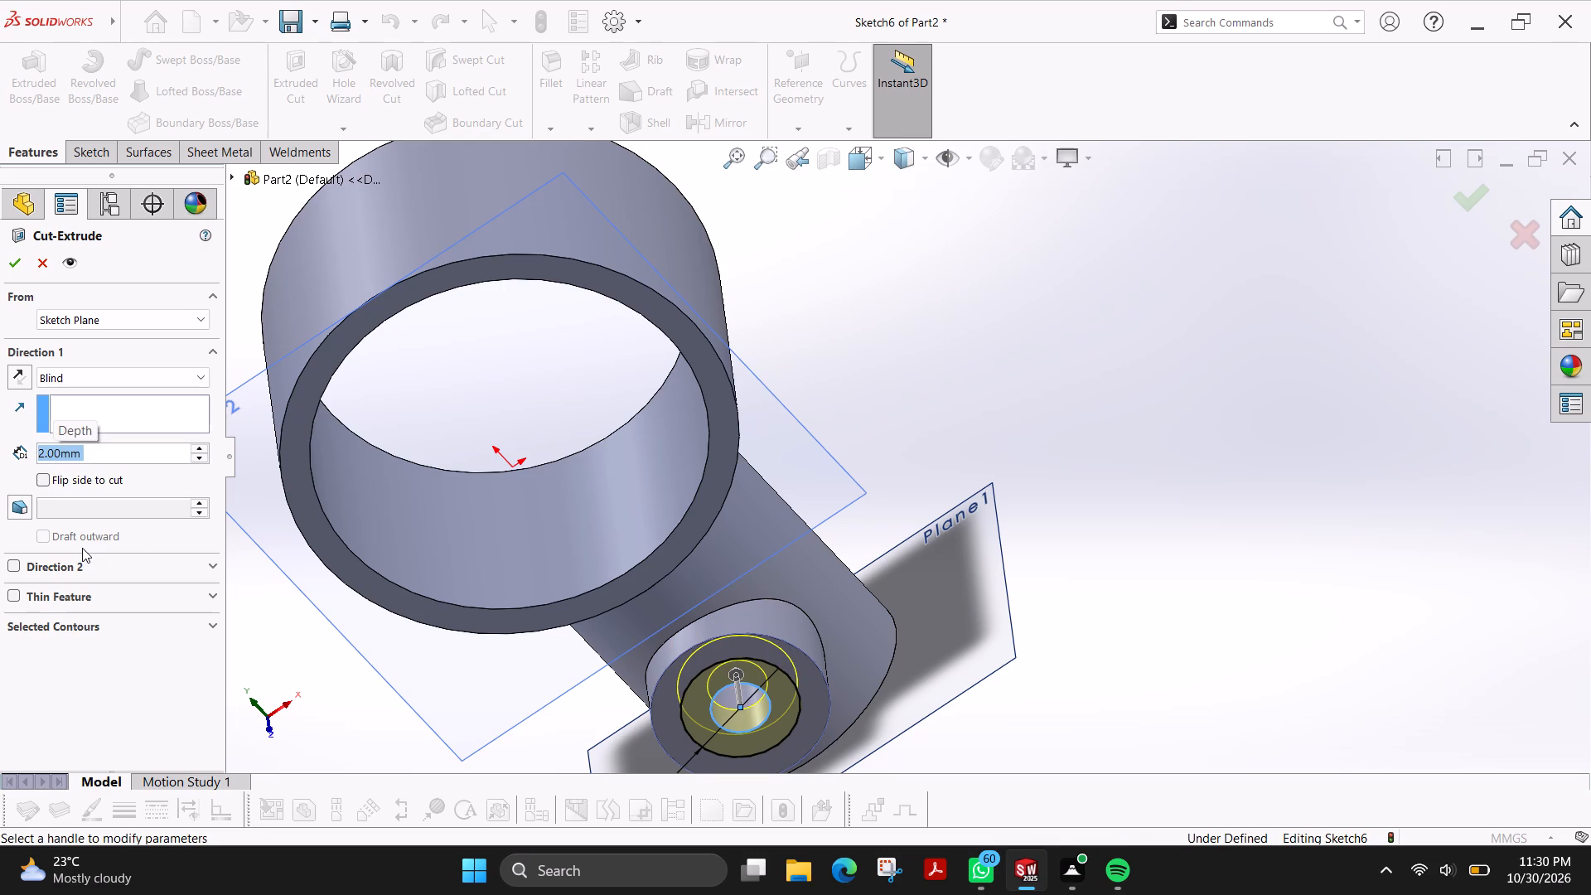
pyautogui.click(14, 266)
pyautogui.scroll(3, 526, 530)
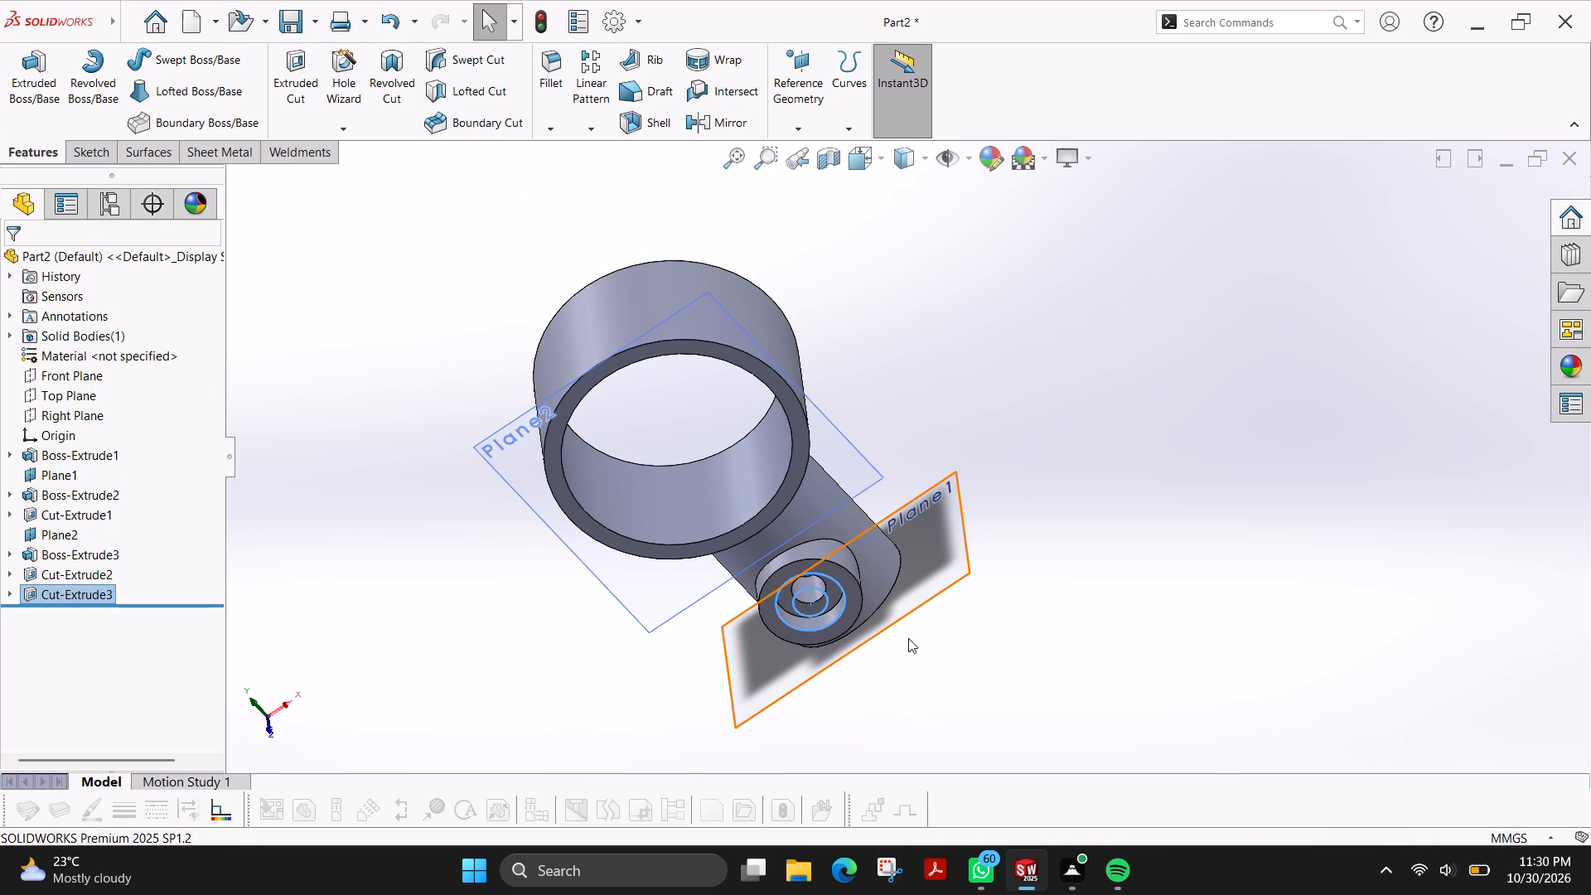
pyautogui.press('Escape')
# Start a sketch on the stem's annular end face and draw a 4 mm radius circle centred on the origin, matching the bore.
pyautogui.moveTo(940, 644); pyautogui.dragTo(759, 455, button='middle')
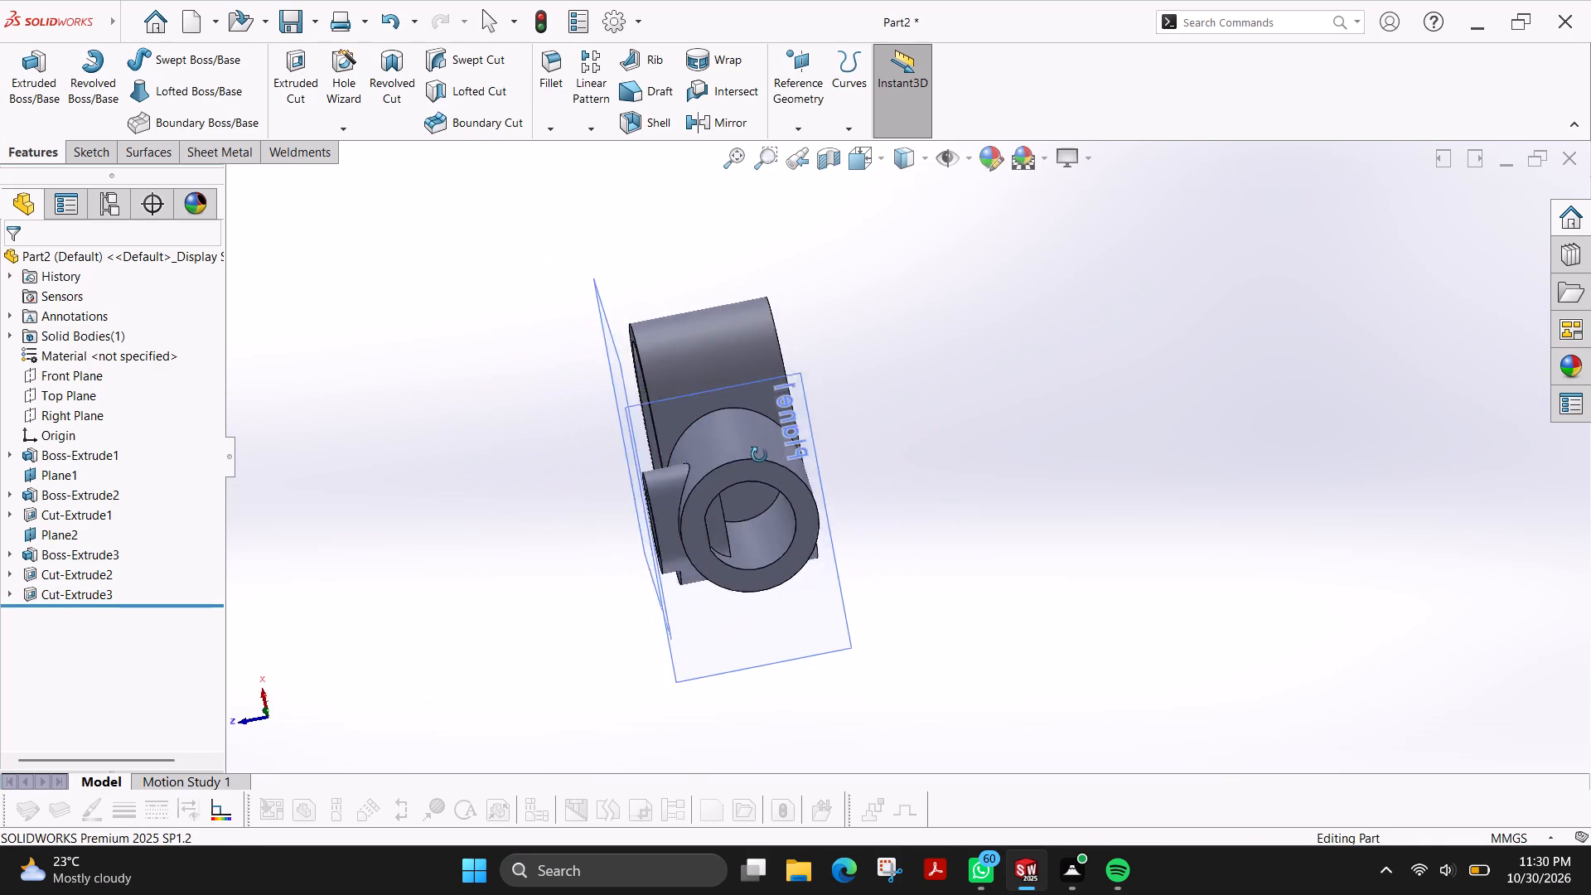
pyautogui.moveTo(759, 455); pyautogui.dragTo(755, 445, button='middle')
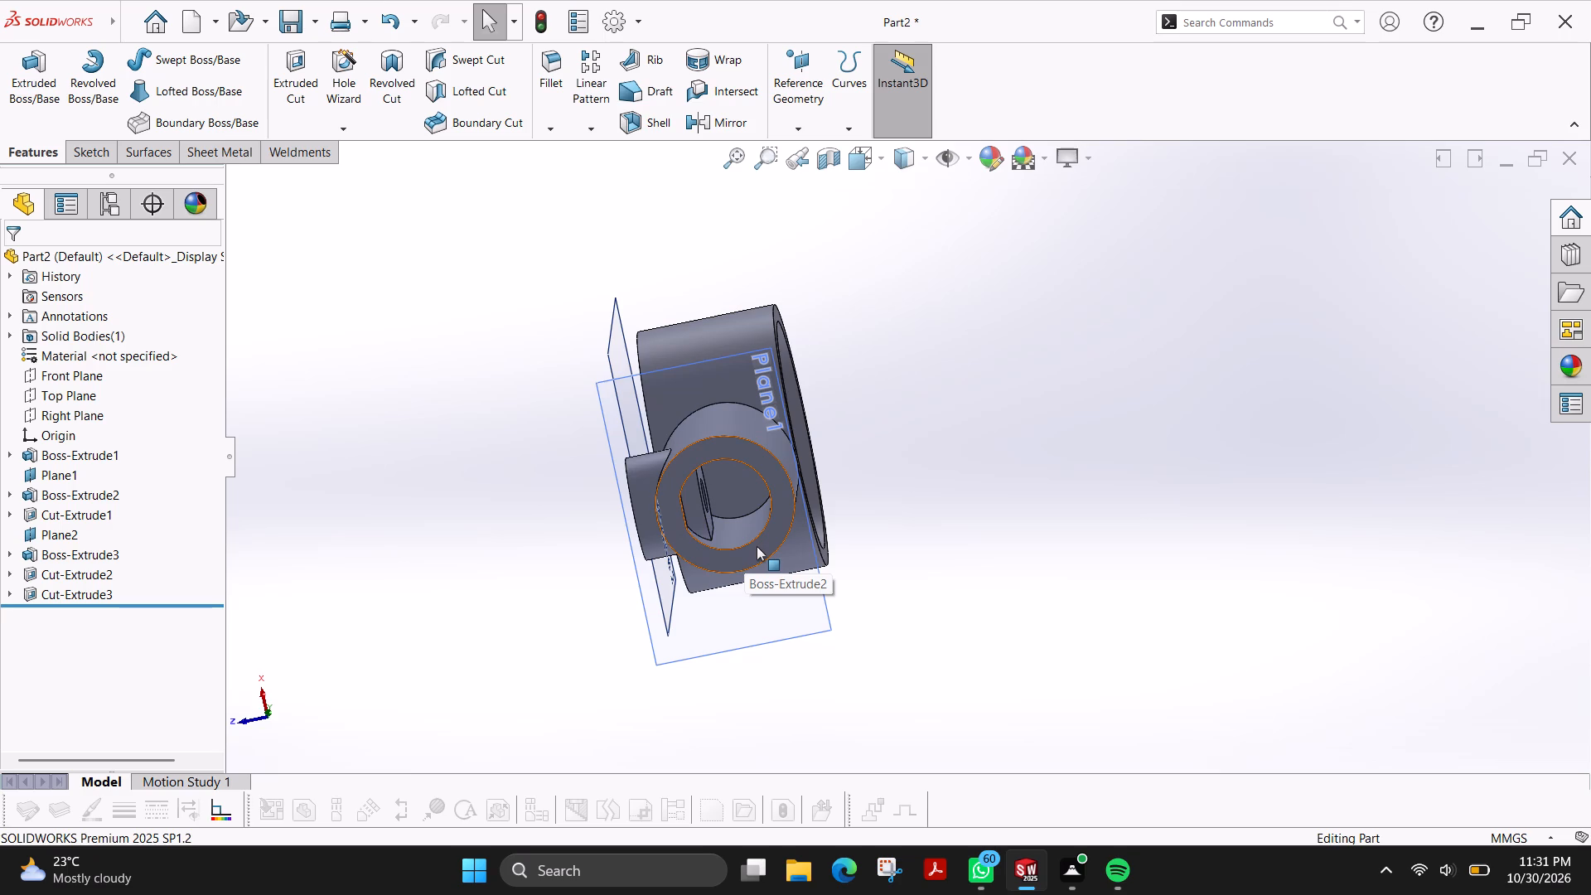
pyautogui.click(757, 546)
pyautogui.click(96, 146)
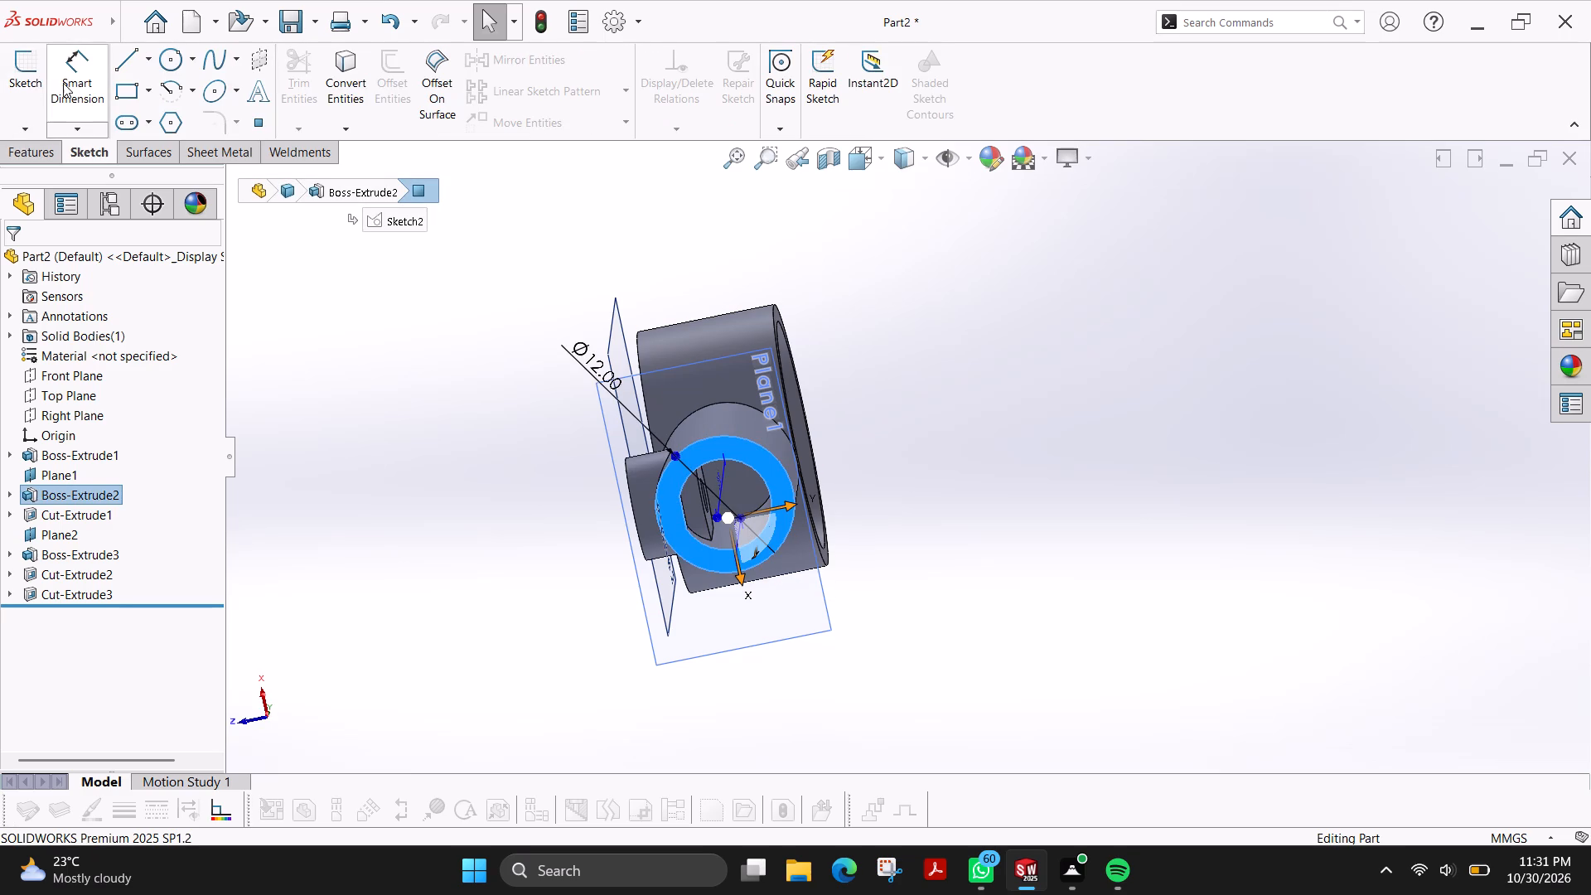
pyautogui.click(24, 80)
pyautogui.click(163, 60)
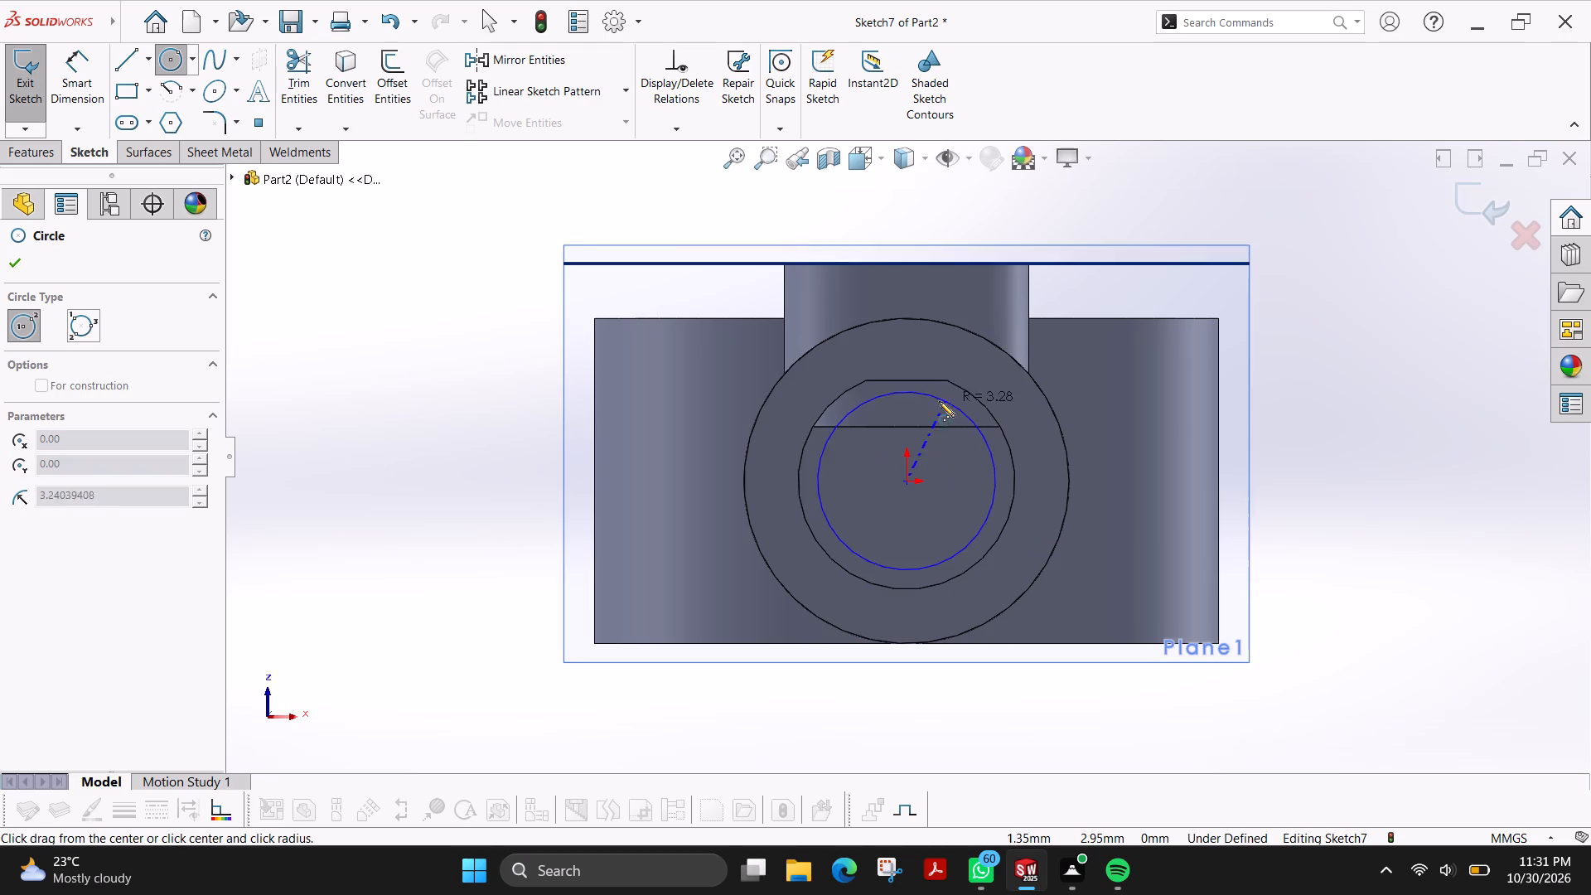
pyautogui.click(846, 392)
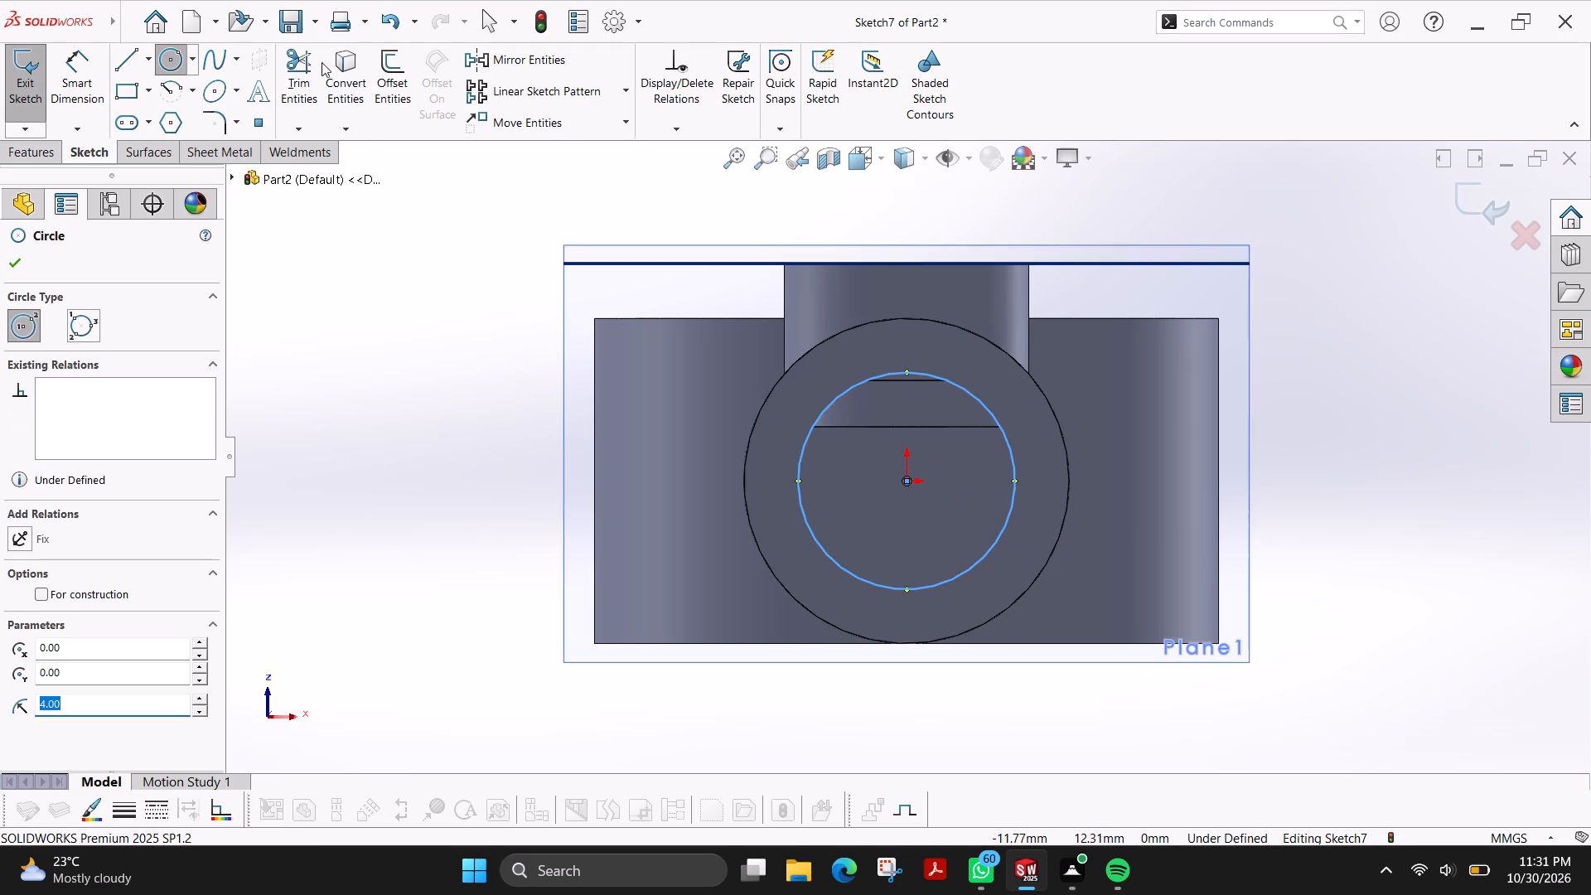
# Draw a horizontal line about 4.3 mm long along the bore's flat edge, crossing the circle on both sides.
pyautogui.click(114, 67)
pyautogui.scroll(-5, 869, 350)
pyautogui.scroll(-3, 1044, 467)
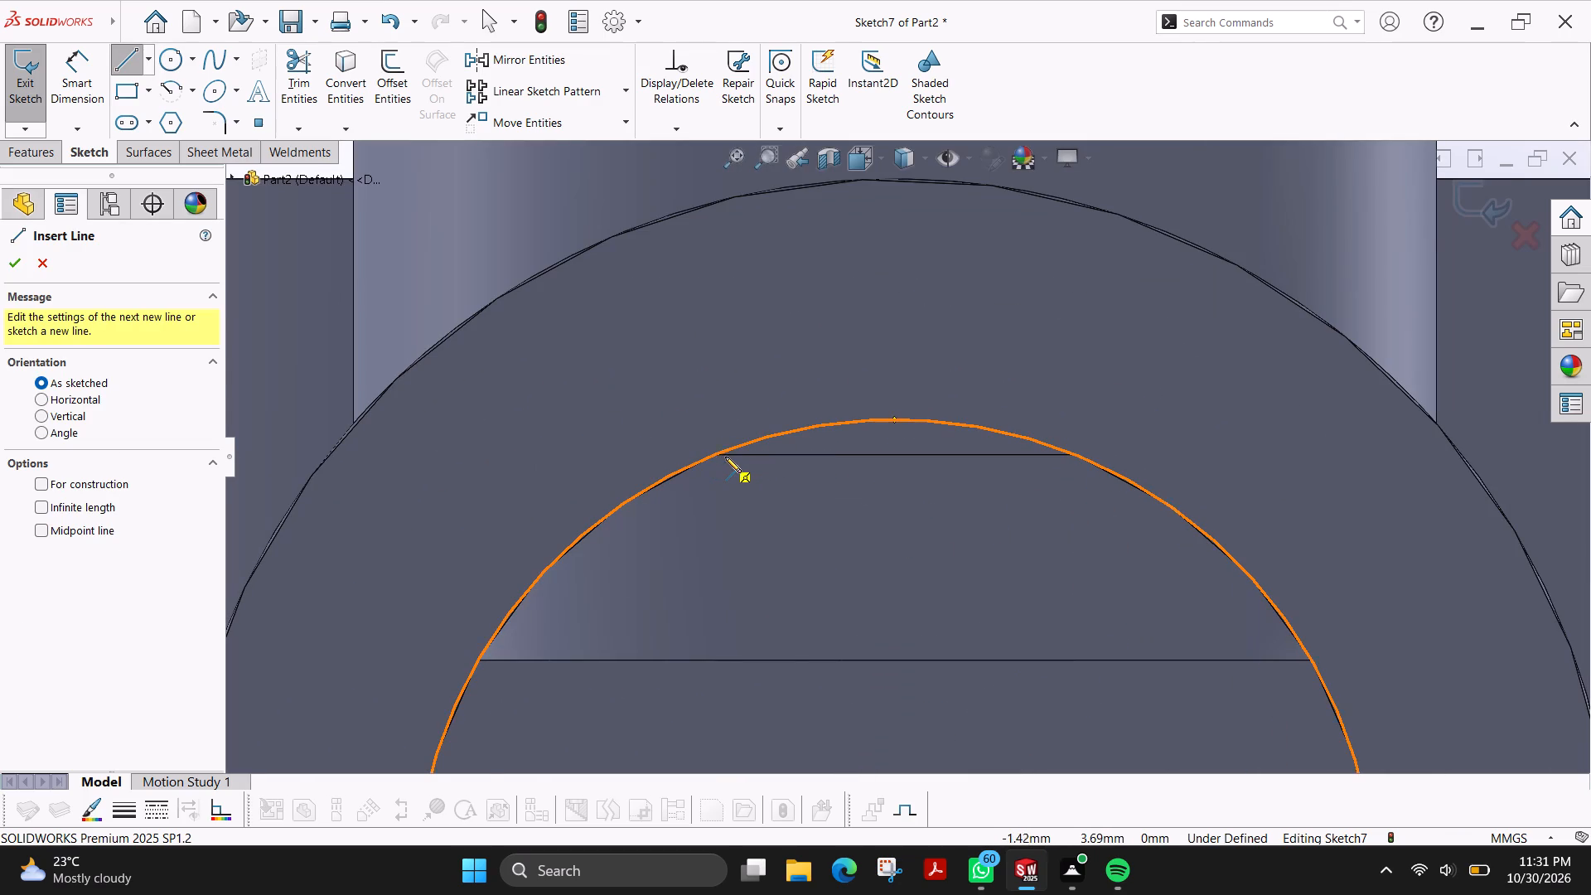
pyautogui.click(746, 455)
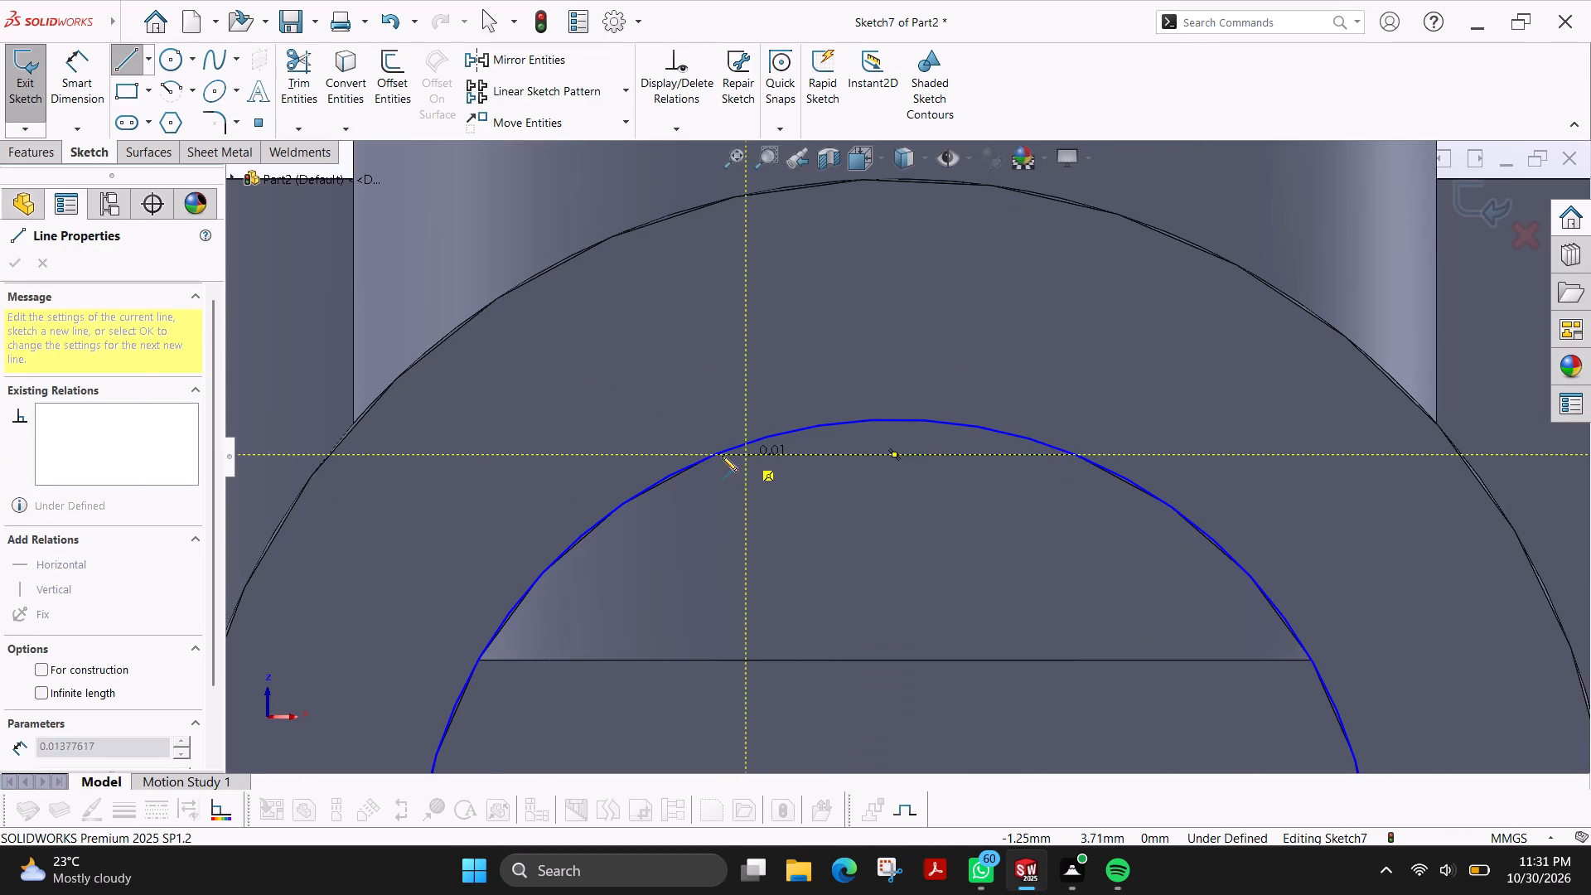
pyautogui.click(635, 452)
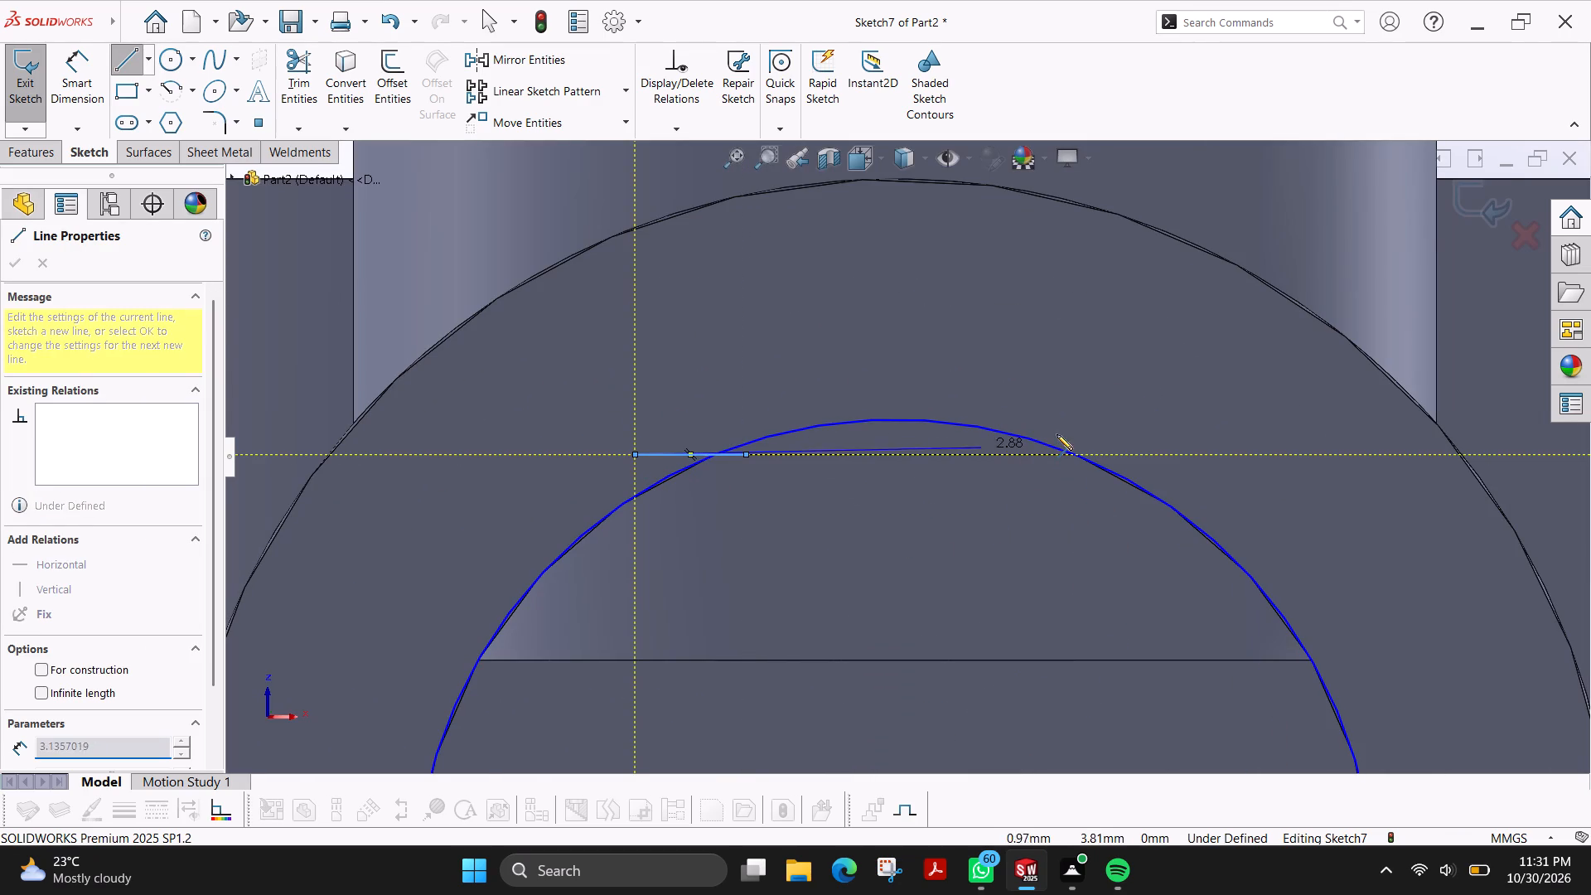
pyautogui.click(1157, 454)
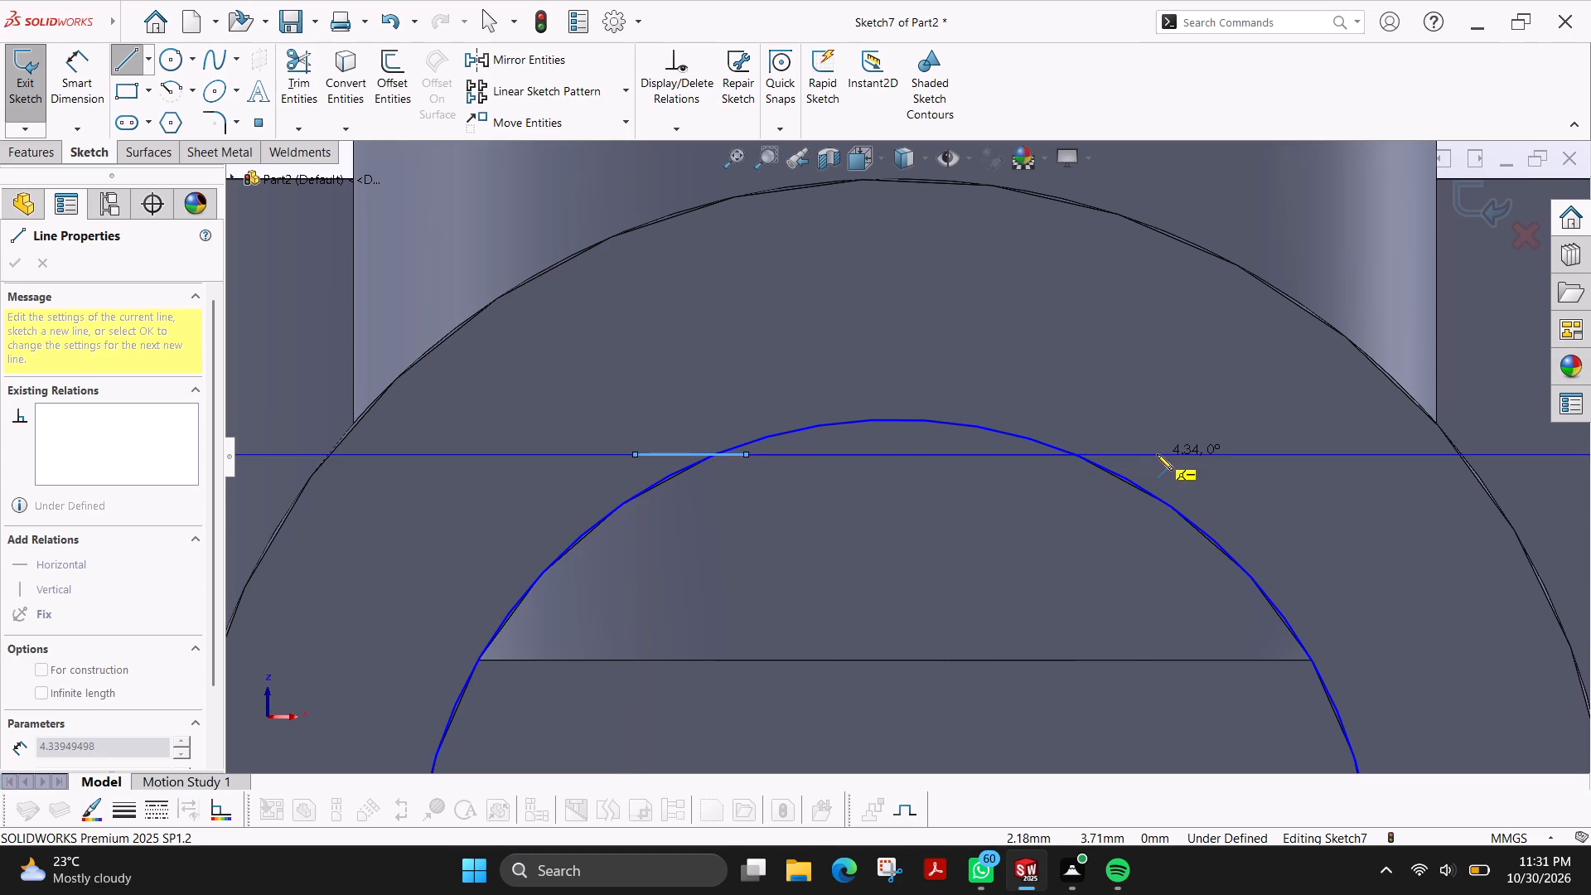
pyautogui.press('Escape')
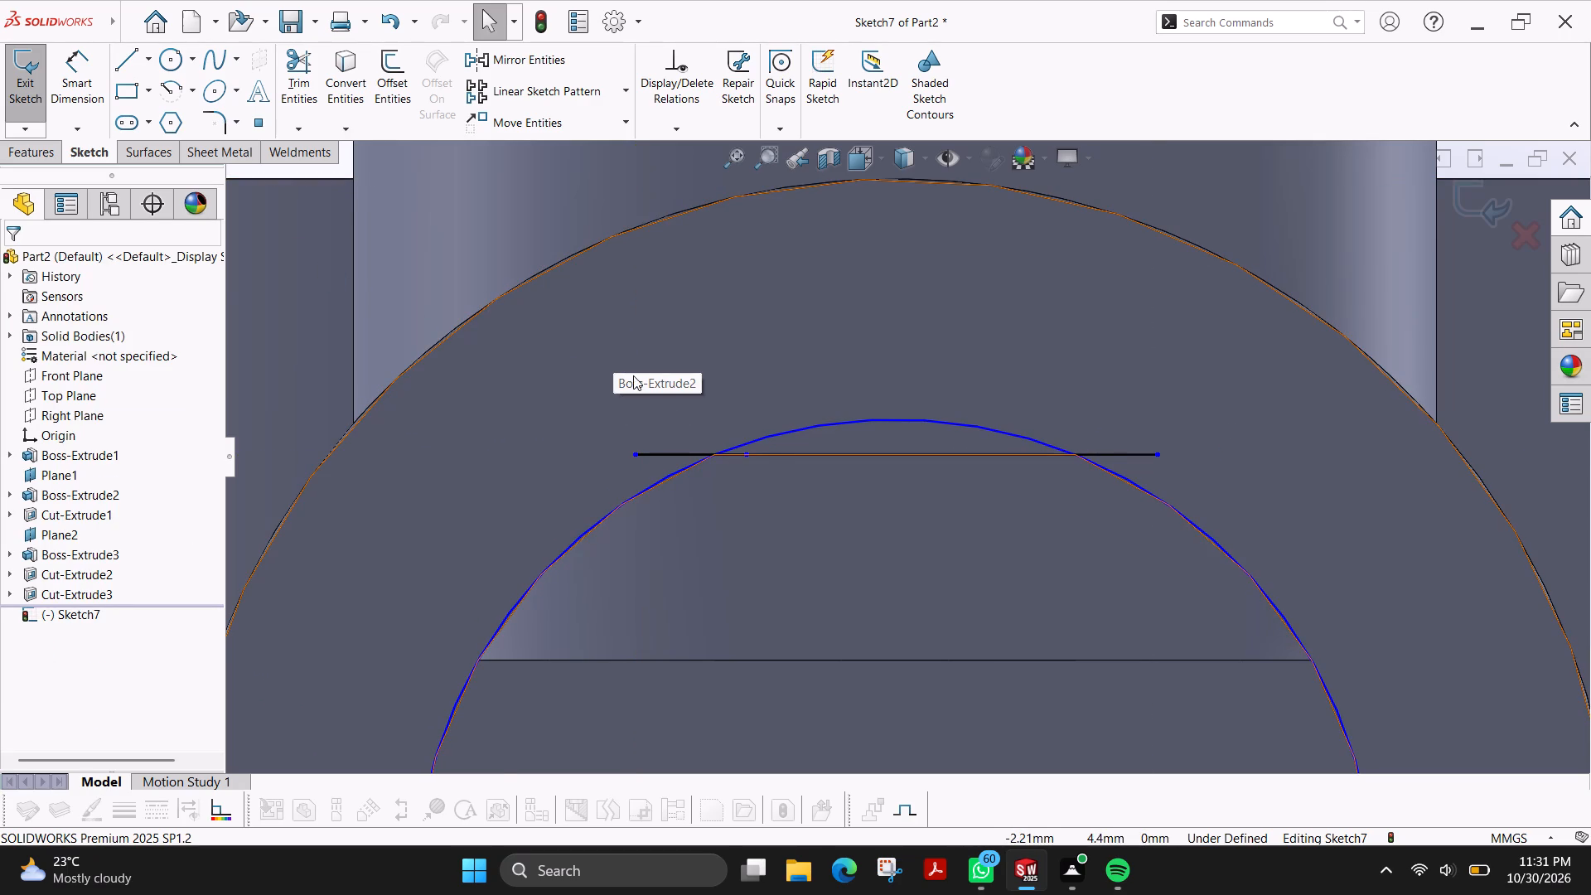
pyautogui.scroll(1, 633, 375)
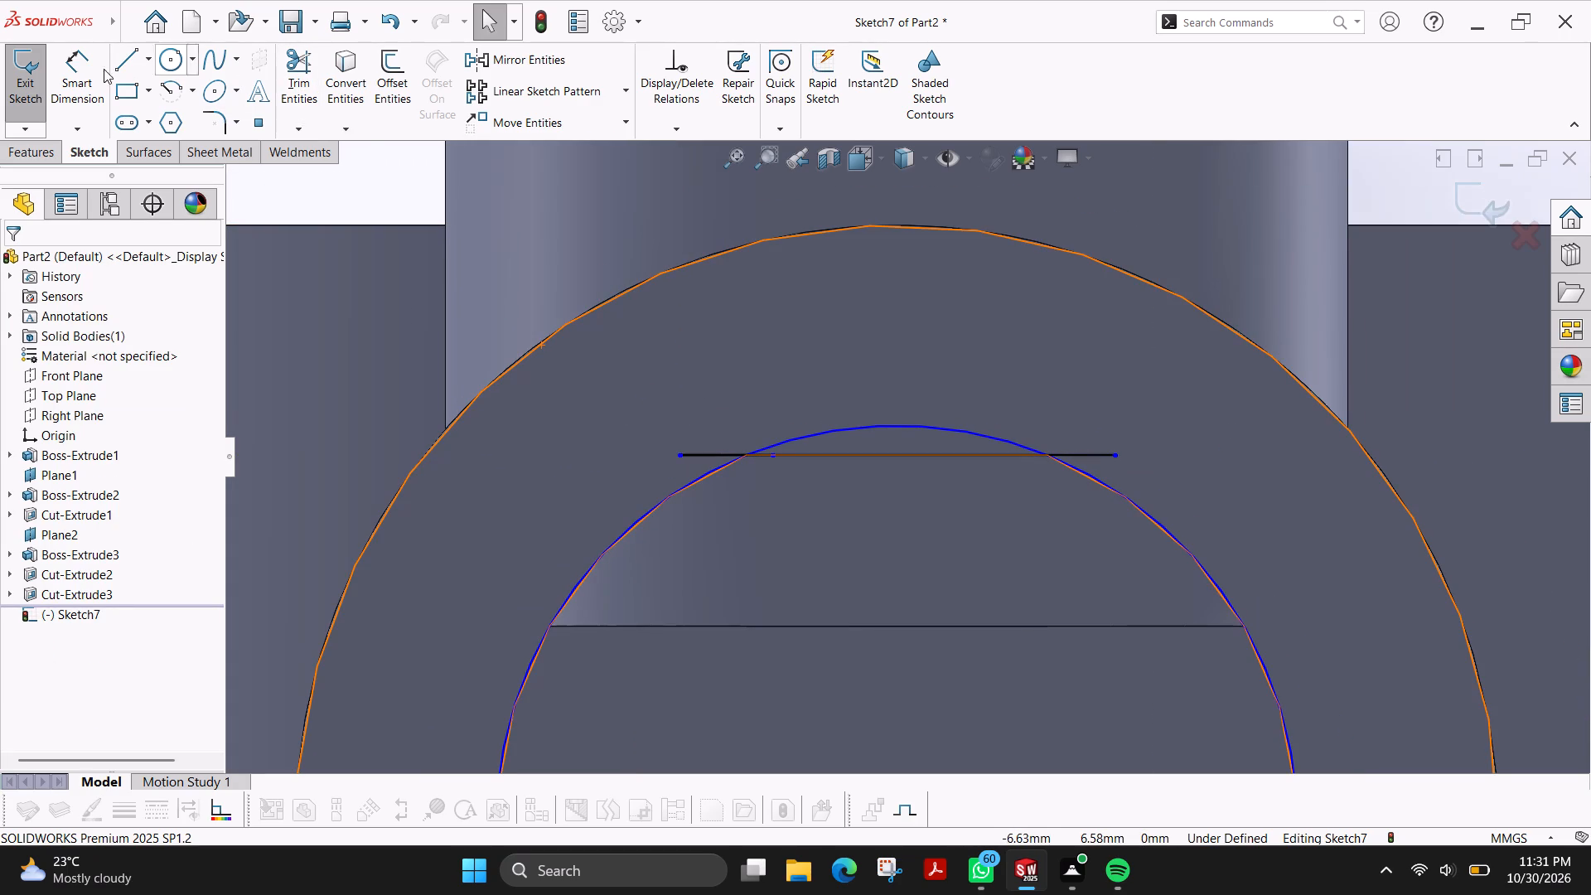
# Trim the circle's arc beyond the flat and the line ends outside the circle to form a closed flatted bore profile.
pyautogui.click(304, 76)
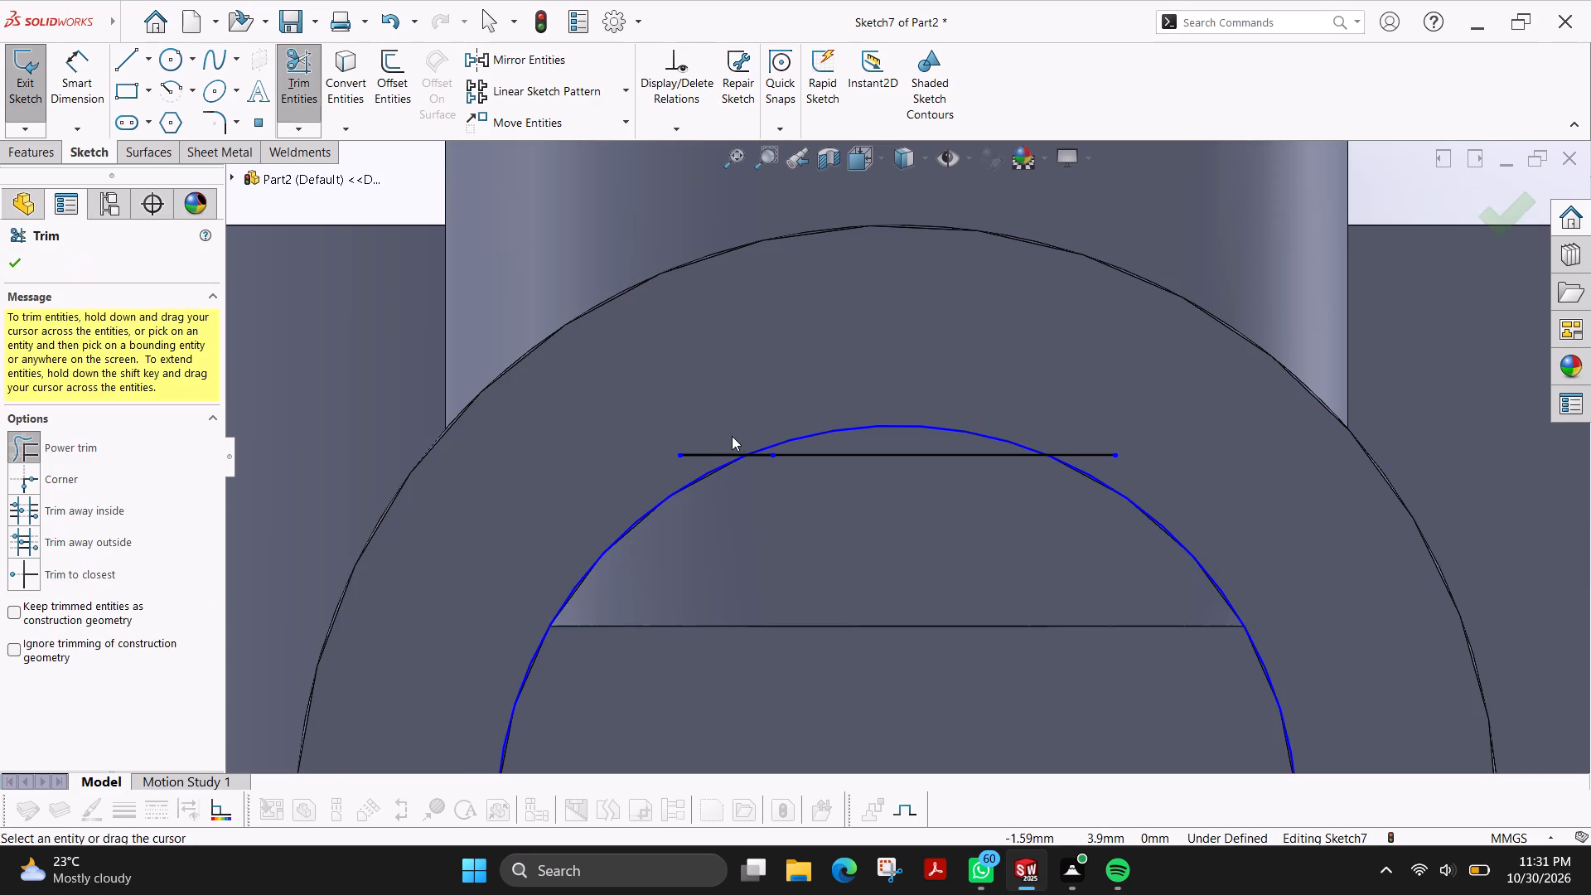
pyautogui.moveTo(729, 434); pyautogui.dragTo(679, 460)
pyautogui.moveTo(764, 433); pyautogui.dragTo(890, 444)
pyautogui.moveTo(1083, 441); pyautogui.dragTo(1103, 453)
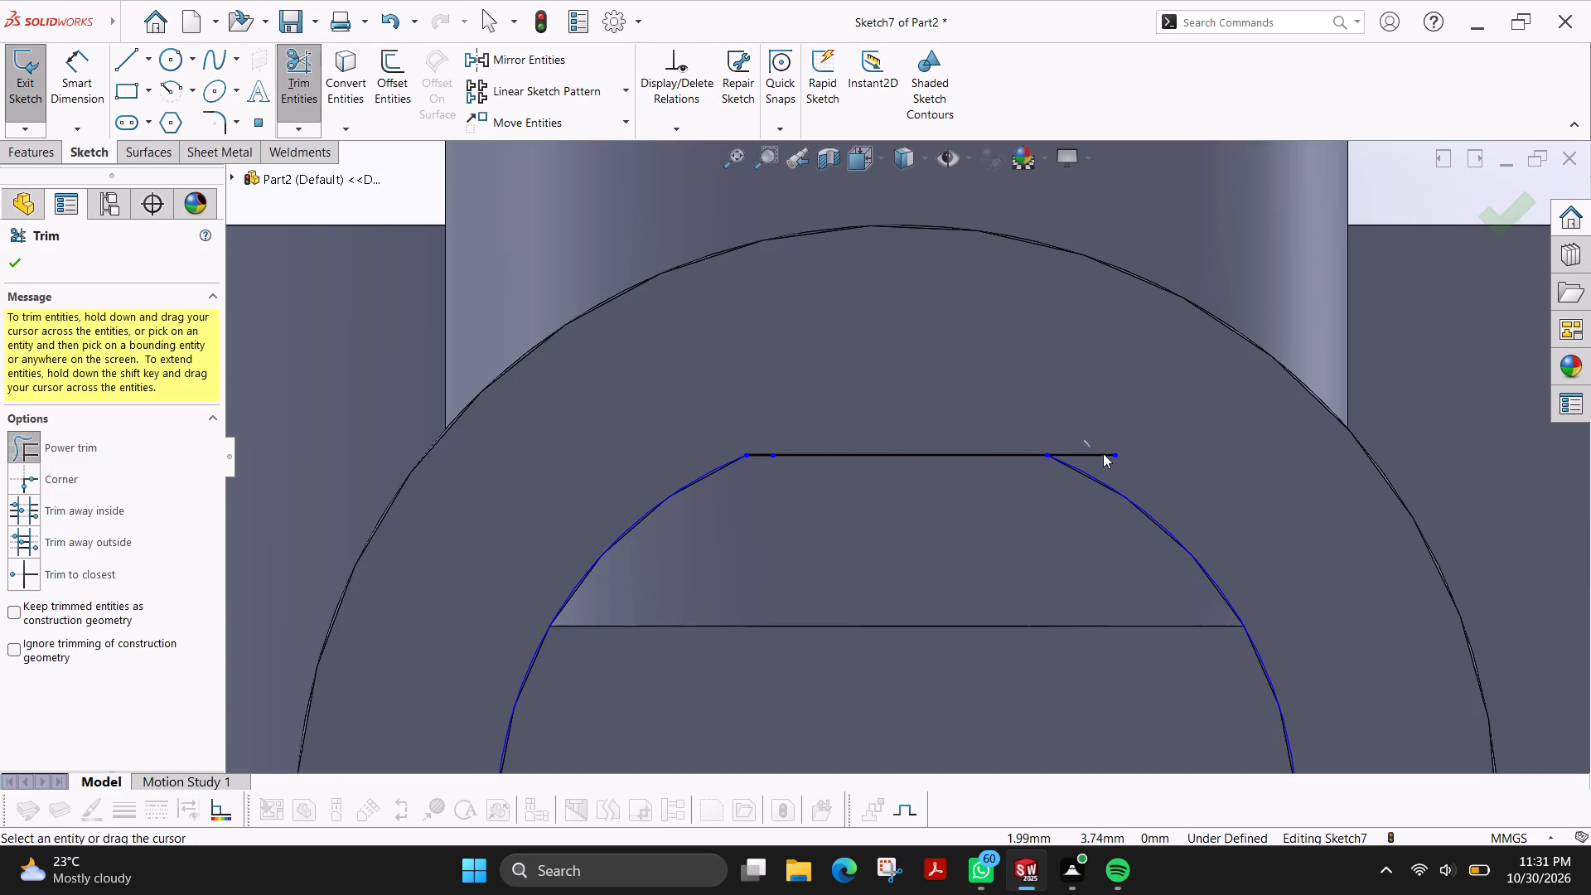
pyautogui.moveTo(1103, 453); pyautogui.dragTo(1126, 459)
pyautogui.scroll(3, 959, 583)
pyautogui.scroll(2, 891, 636)
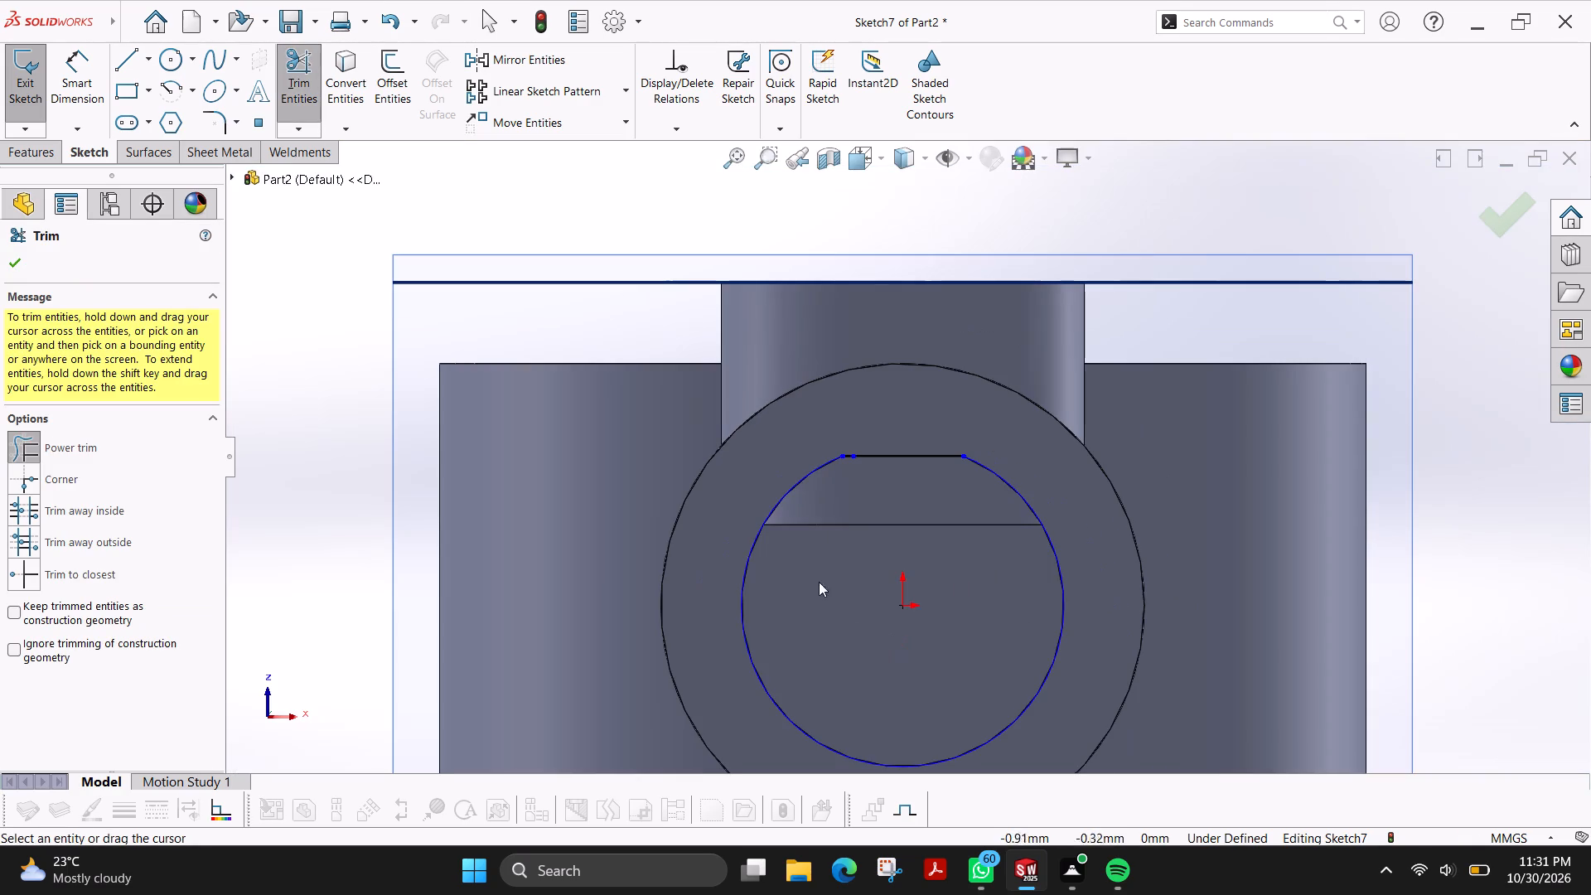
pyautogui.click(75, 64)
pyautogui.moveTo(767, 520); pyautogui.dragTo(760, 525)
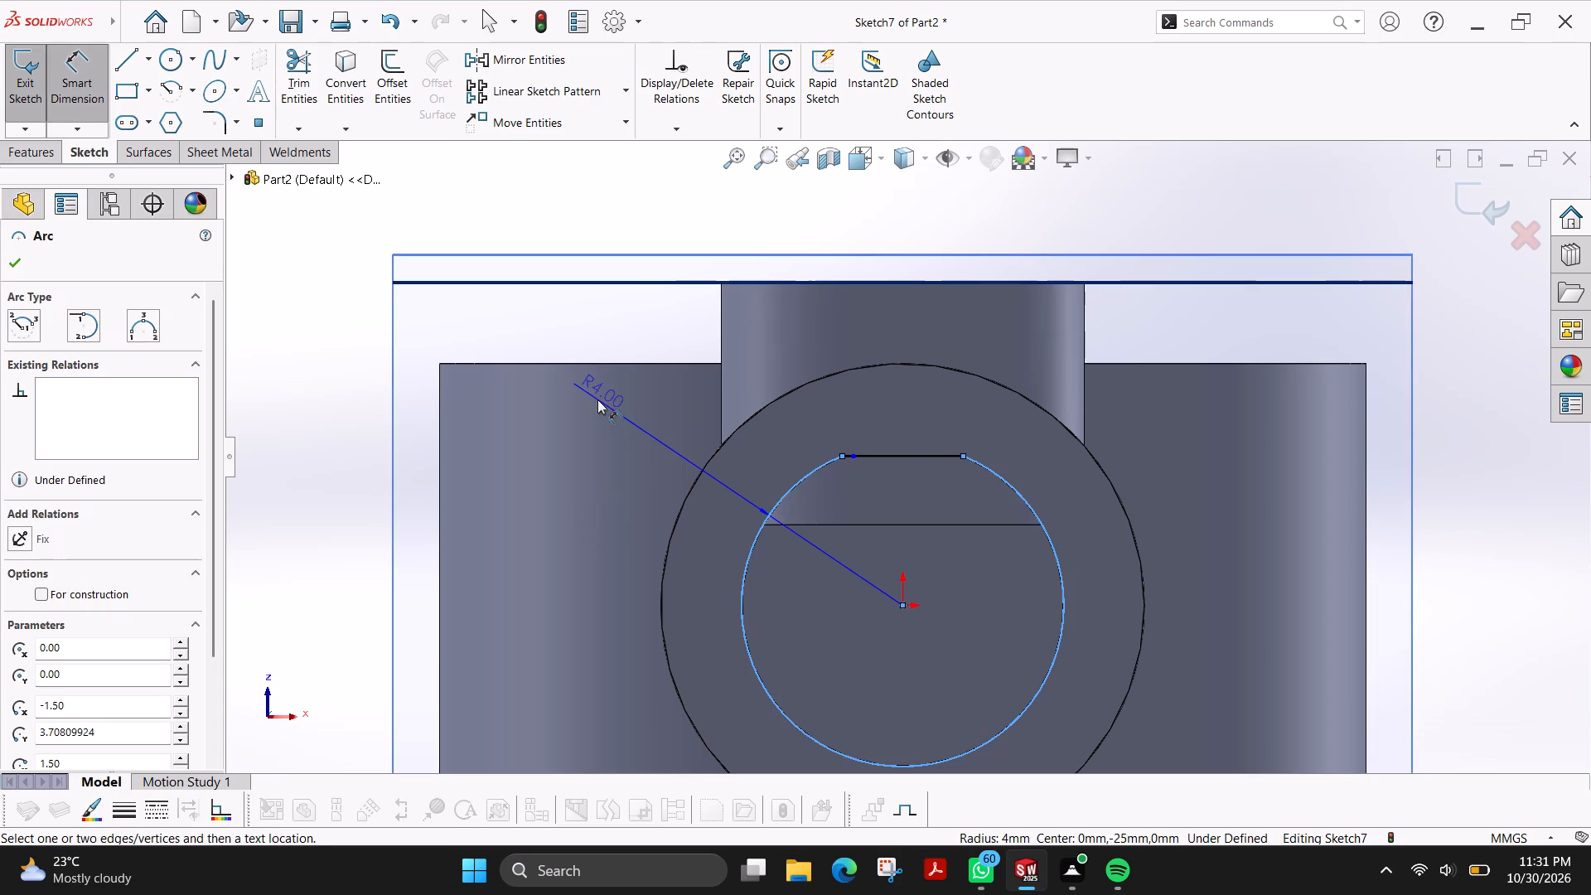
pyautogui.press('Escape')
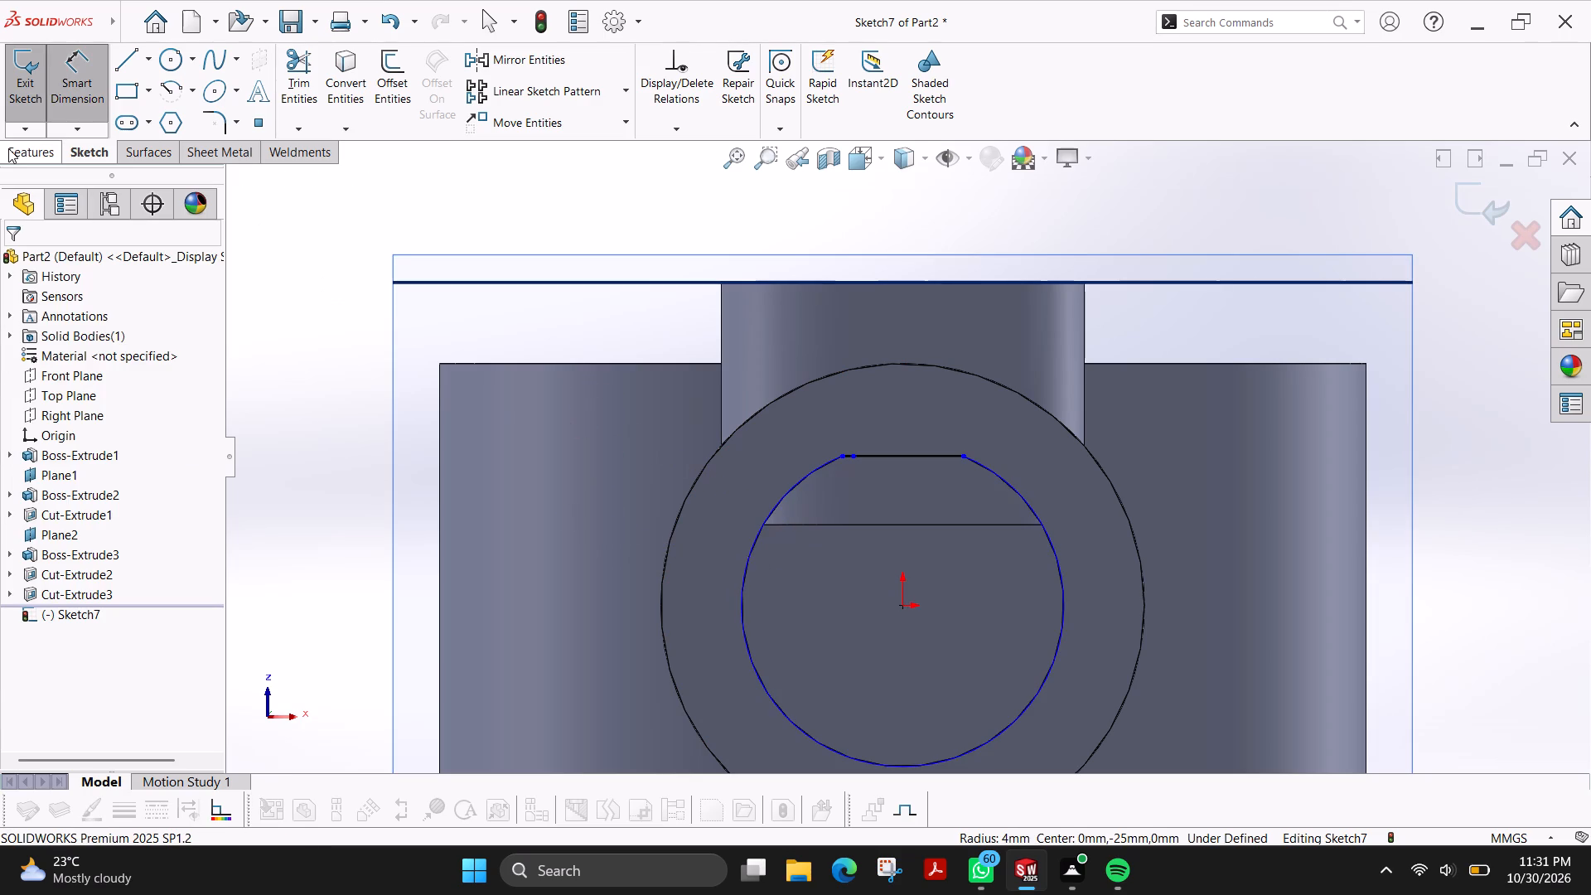
# Cut-extrude the closed flatted bore contour blind 10 mm deep into the stem from its end face.
pyautogui.click(7, 148)
pyautogui.click(290, 94)
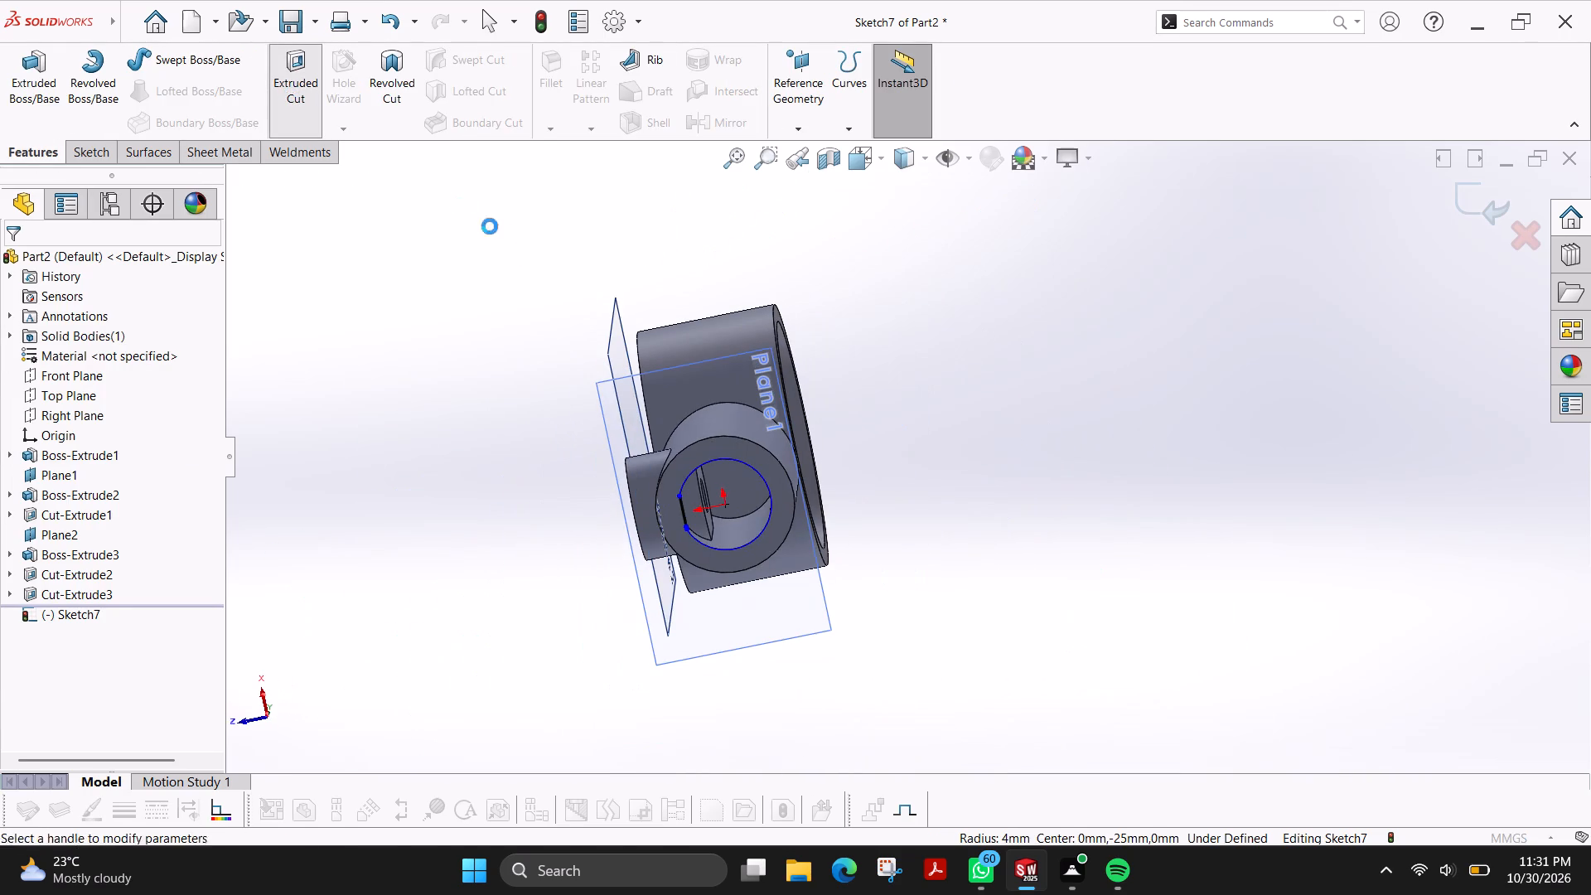
pyautogui.click(756, 537)
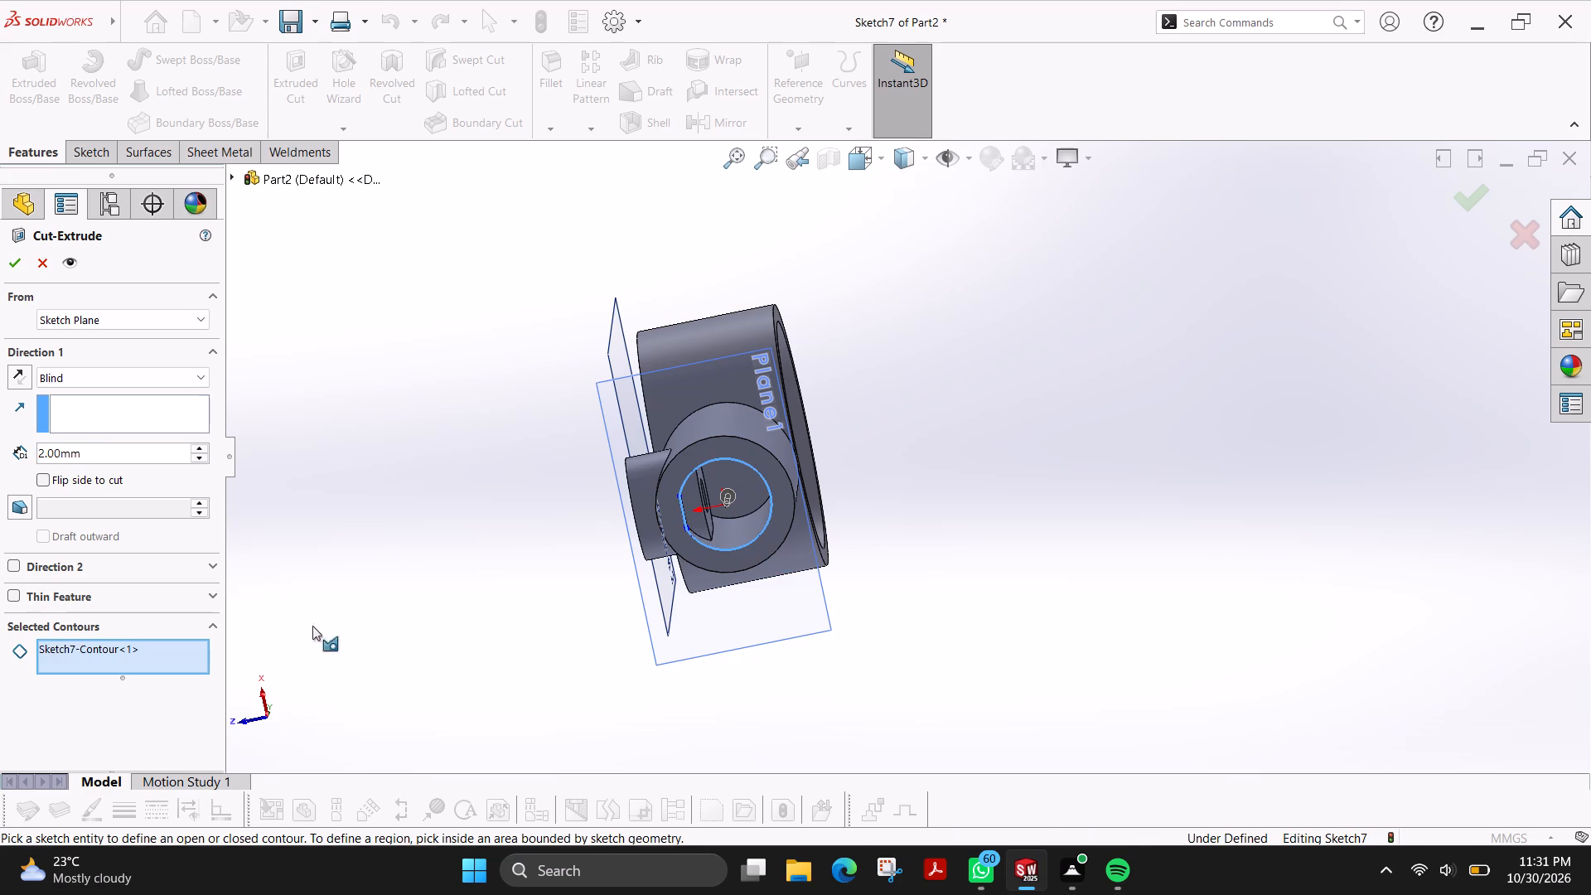
pyautogui.scroll(-5, 523, 532)
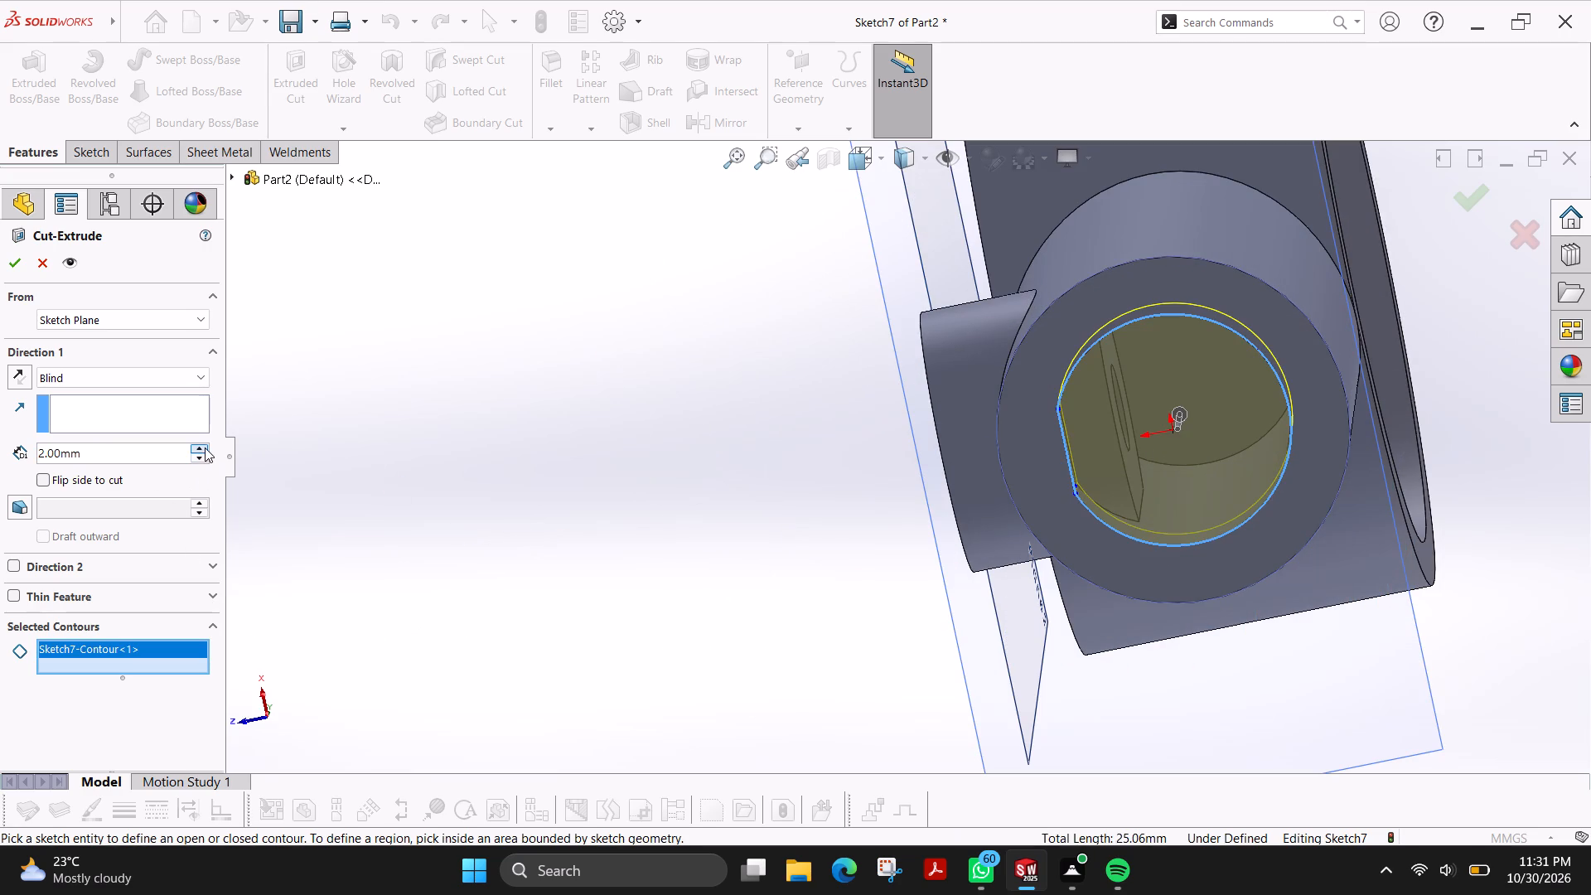
pyautogui.click(205, 447)
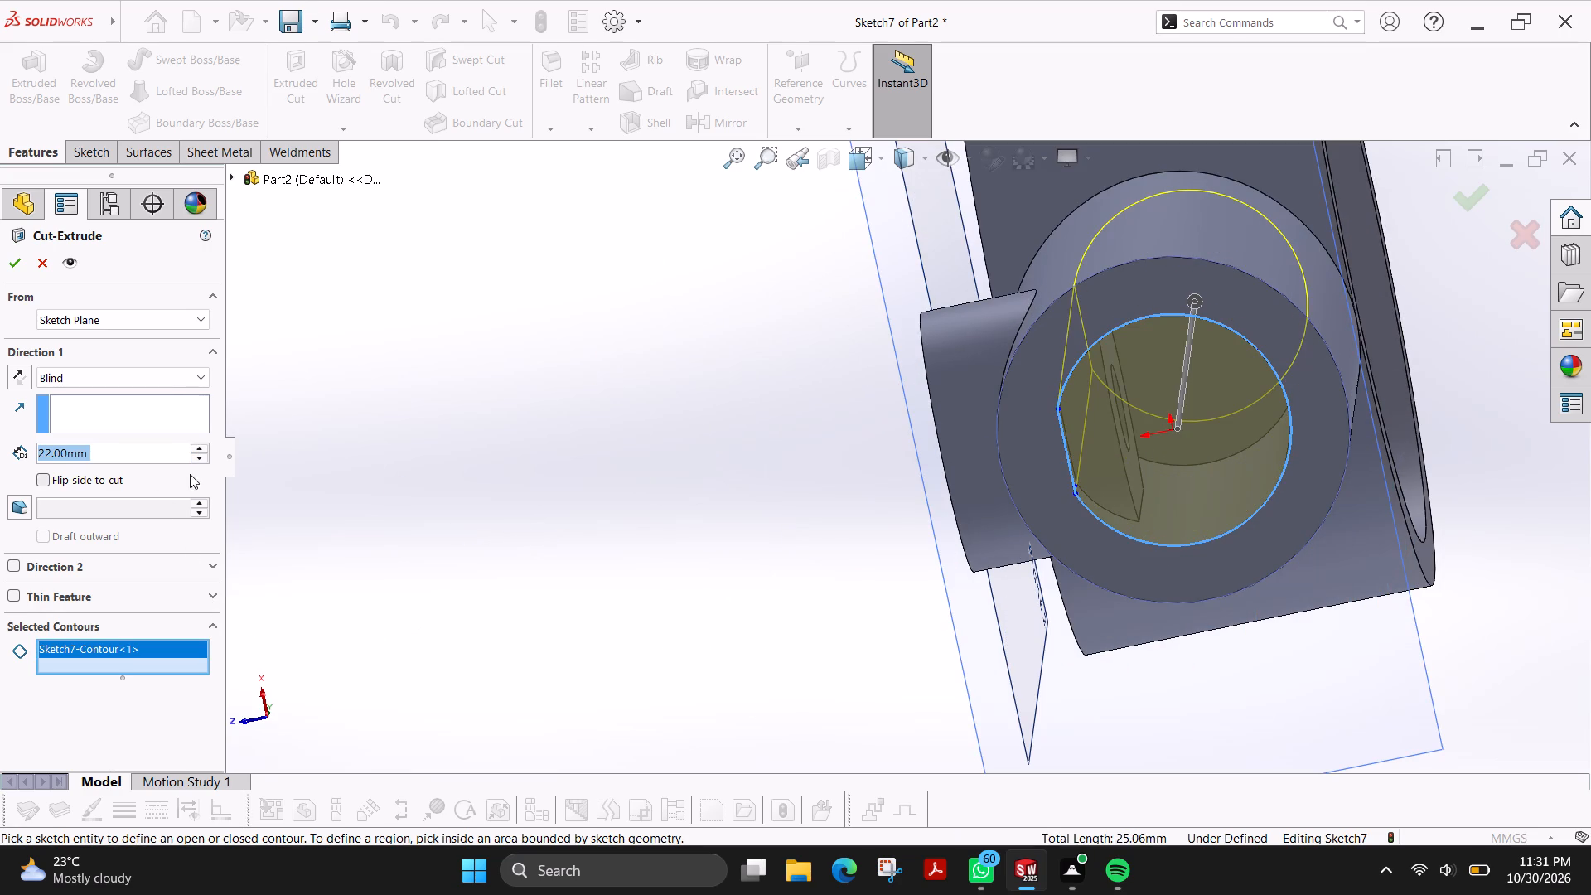
pyautogui.doubleClick(151, 453)
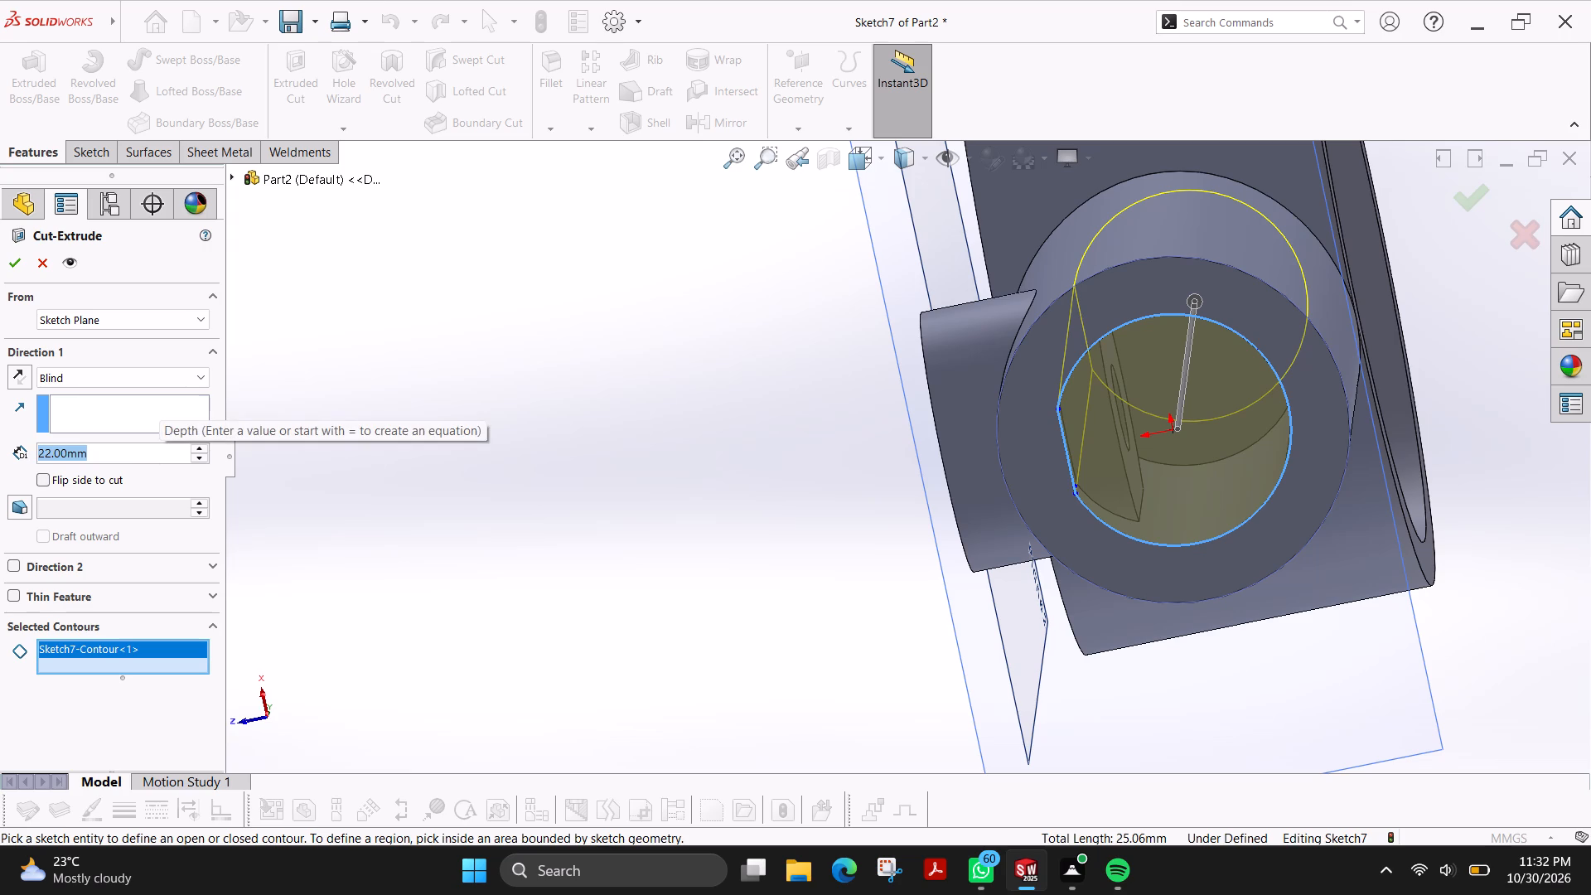
pyautogui.write('10')
pyautogui.press('Return')
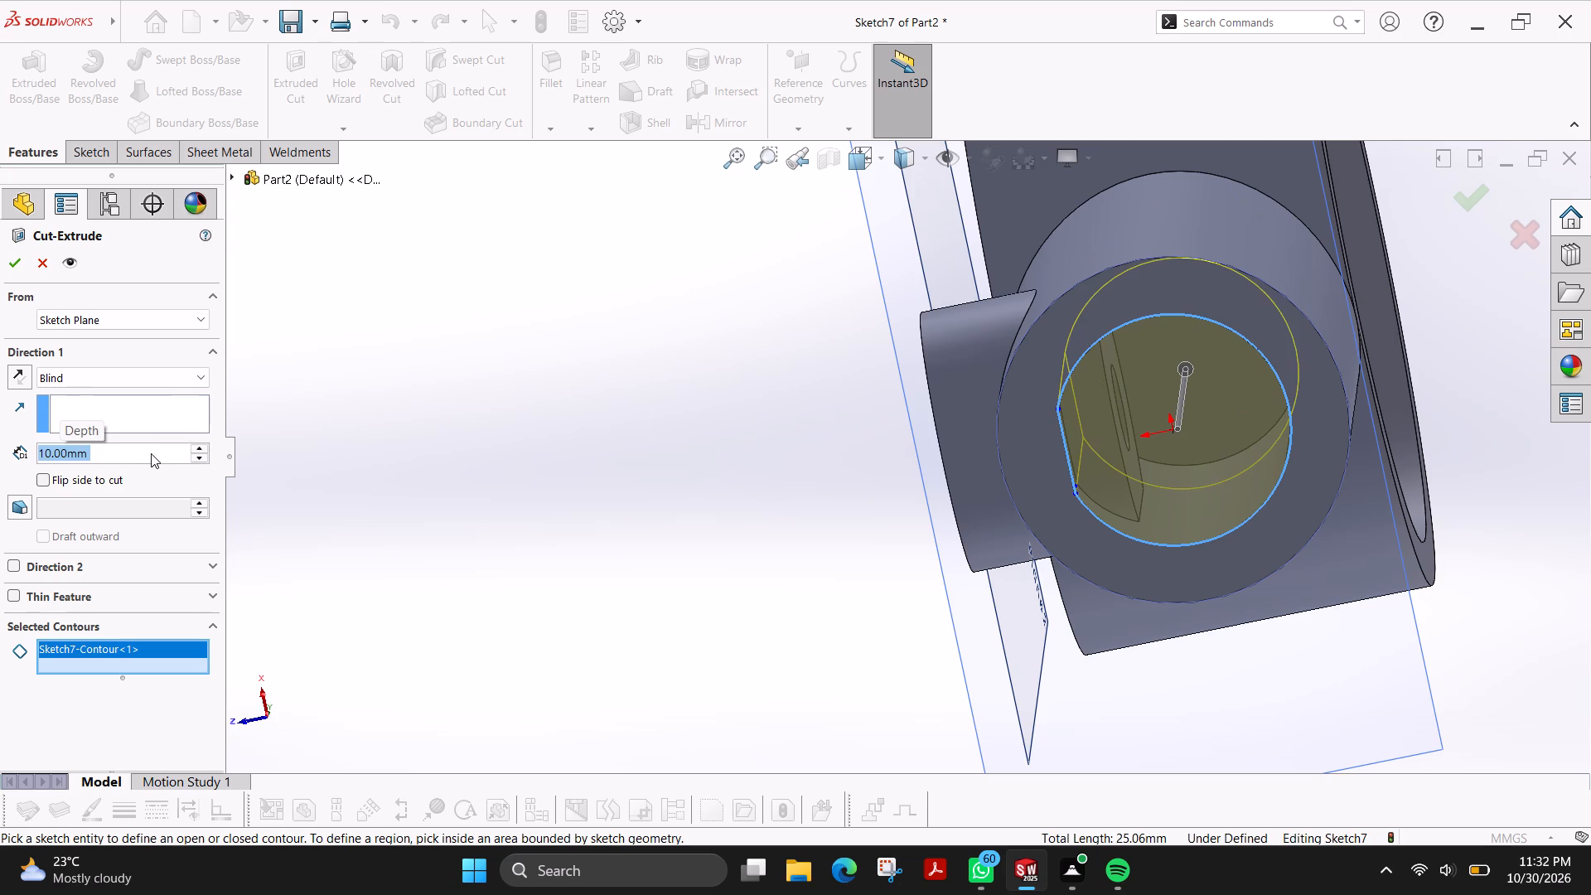
pyautogui.click(12, 262)
# Examine the inside of the stem's flatted bore, including the ledge, the side hole and the inner end face.
pyautogui.scroll(2, 804, 488)
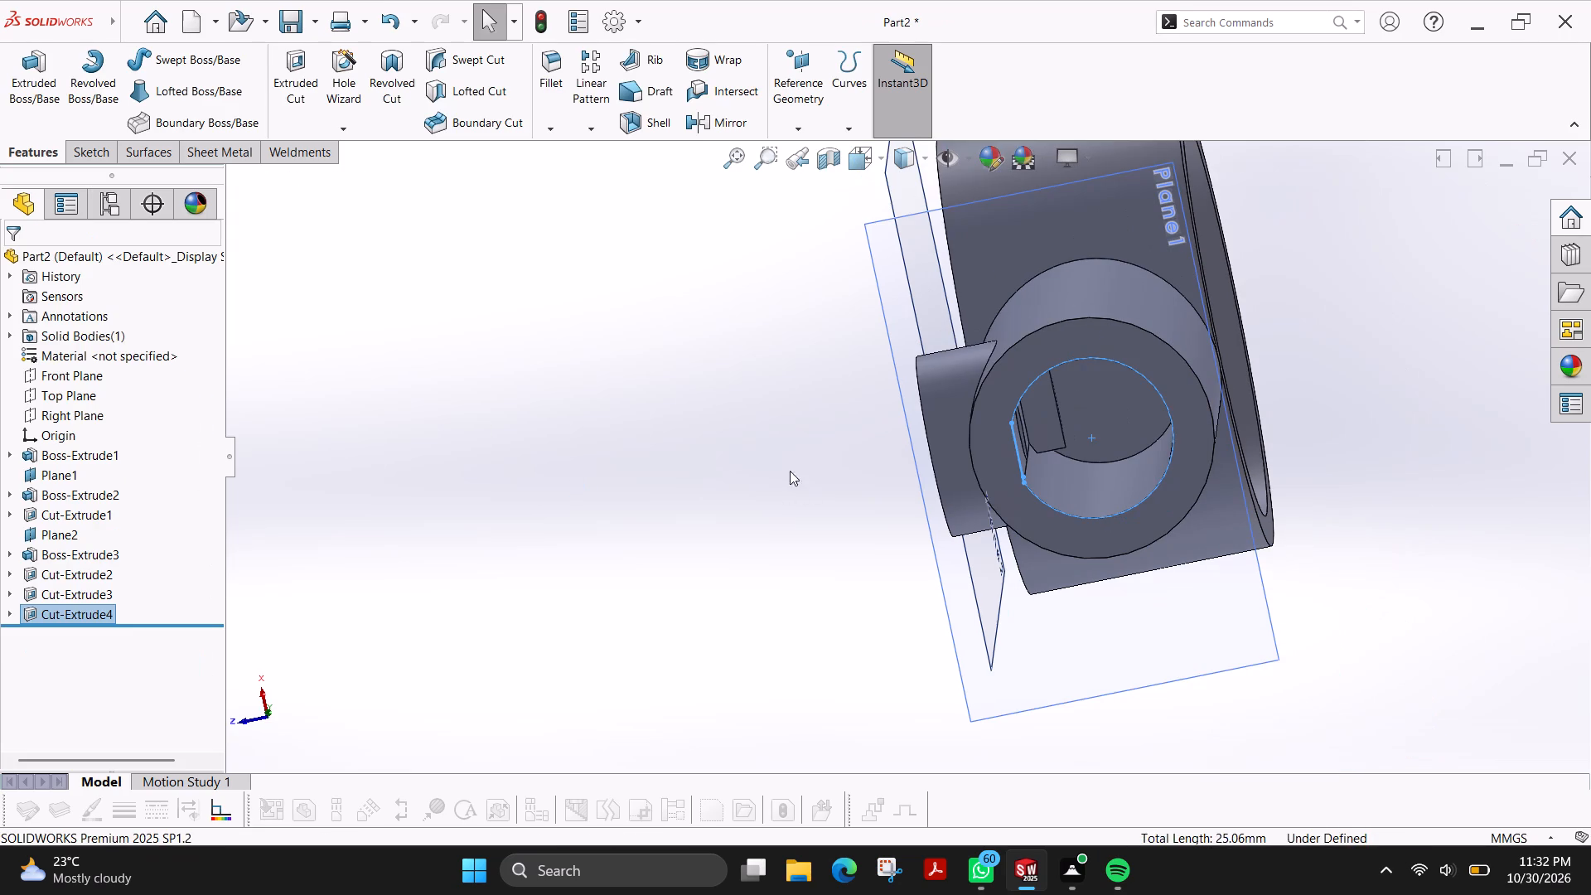
pyautogui.moveTo(1033, 422); pyautogui.dragTo(1007, 371, button='middle')
pyautogui.scroll(-3, 1055, 418)
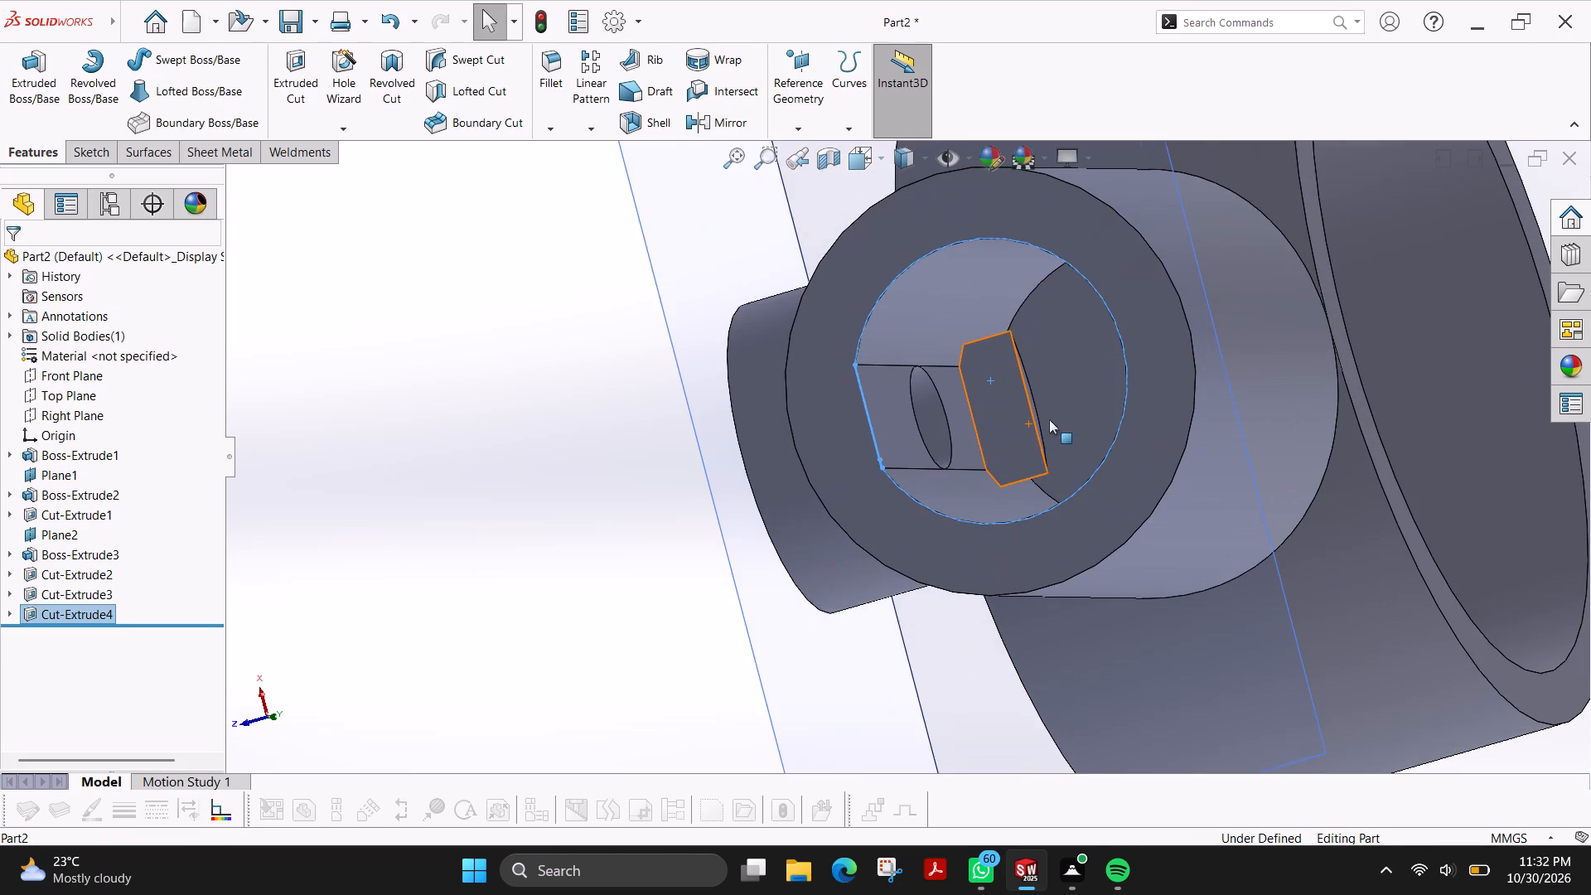
pyautogui.moveTo(1020, 418); pyautogui.dragTo(1024, 440, button='middle')
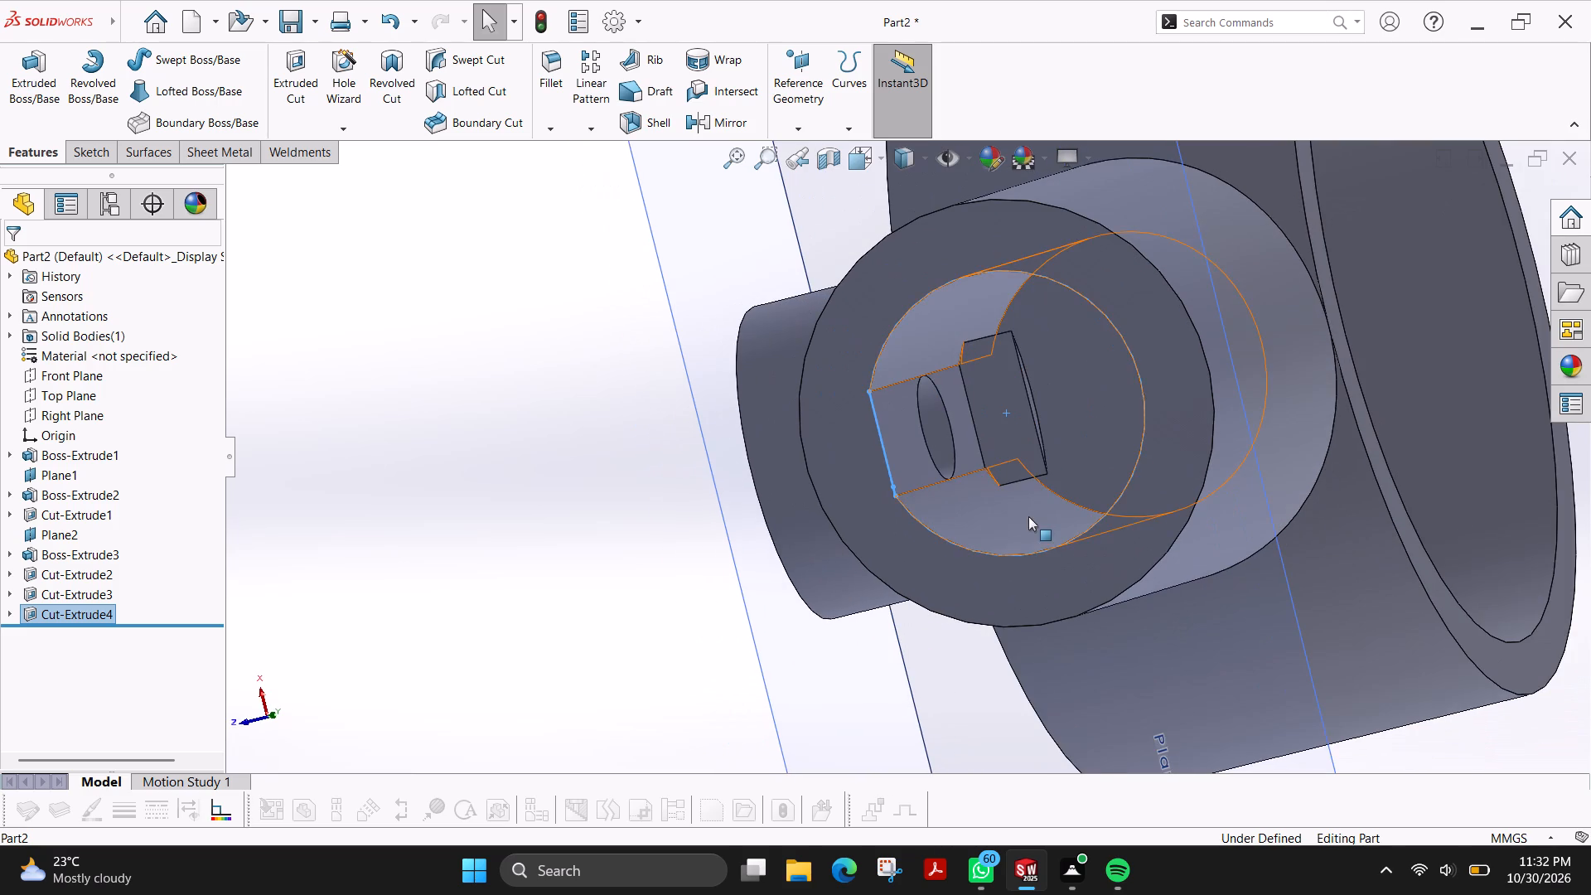
pyautogui.moveTo(1047, 394); pyautogui.dragTo(1023, 403, button='middle')
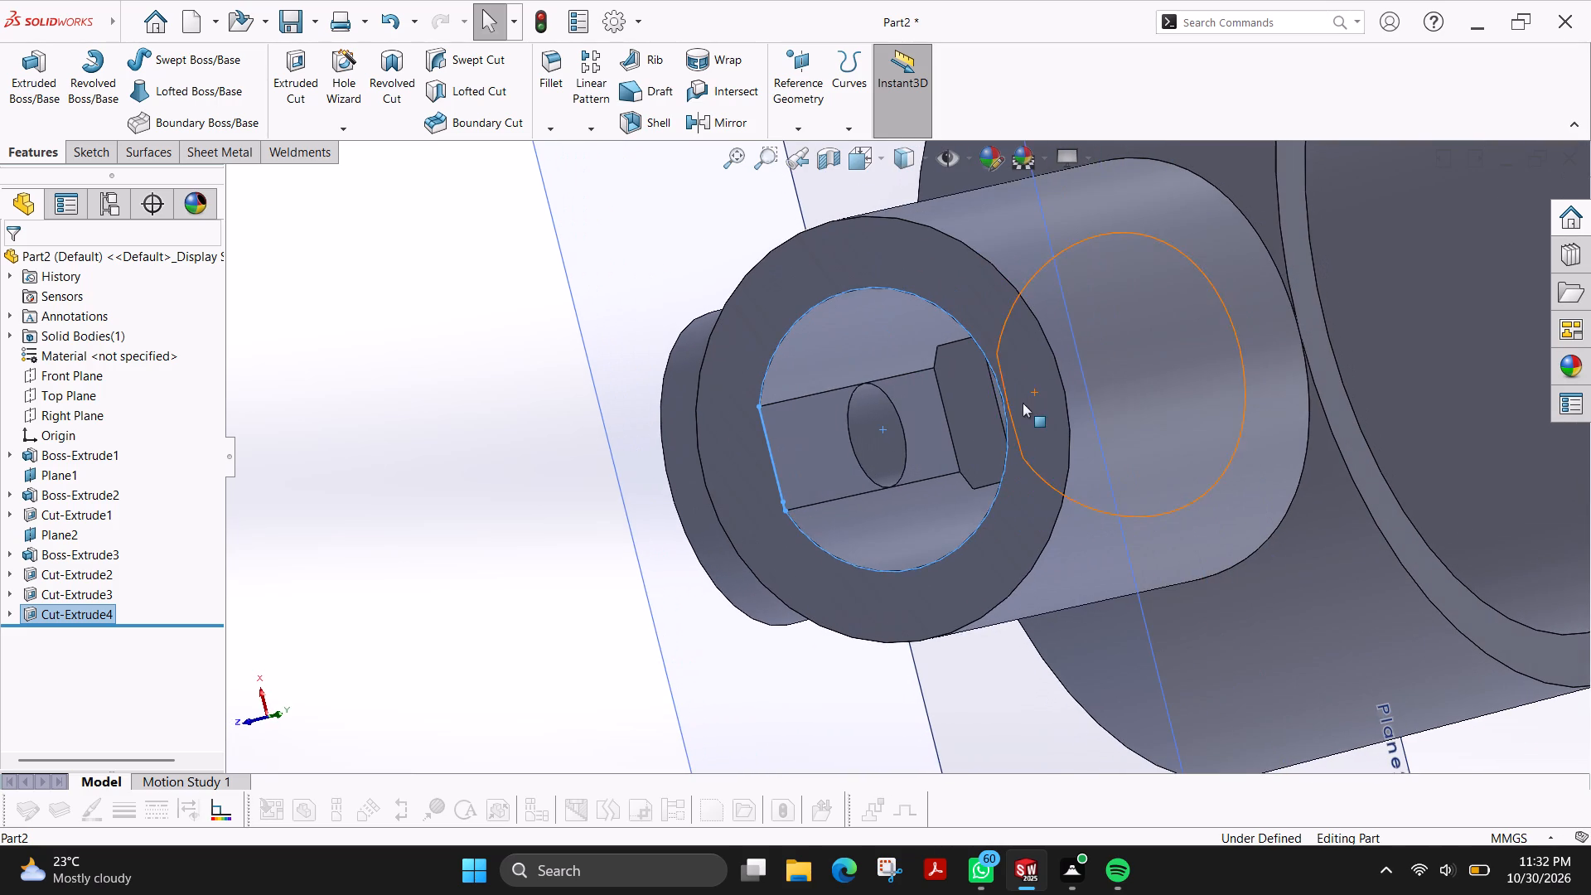
pyautogui.moveTo(963, 459); pyautogui.dragTo(1008, 403, button='middle')
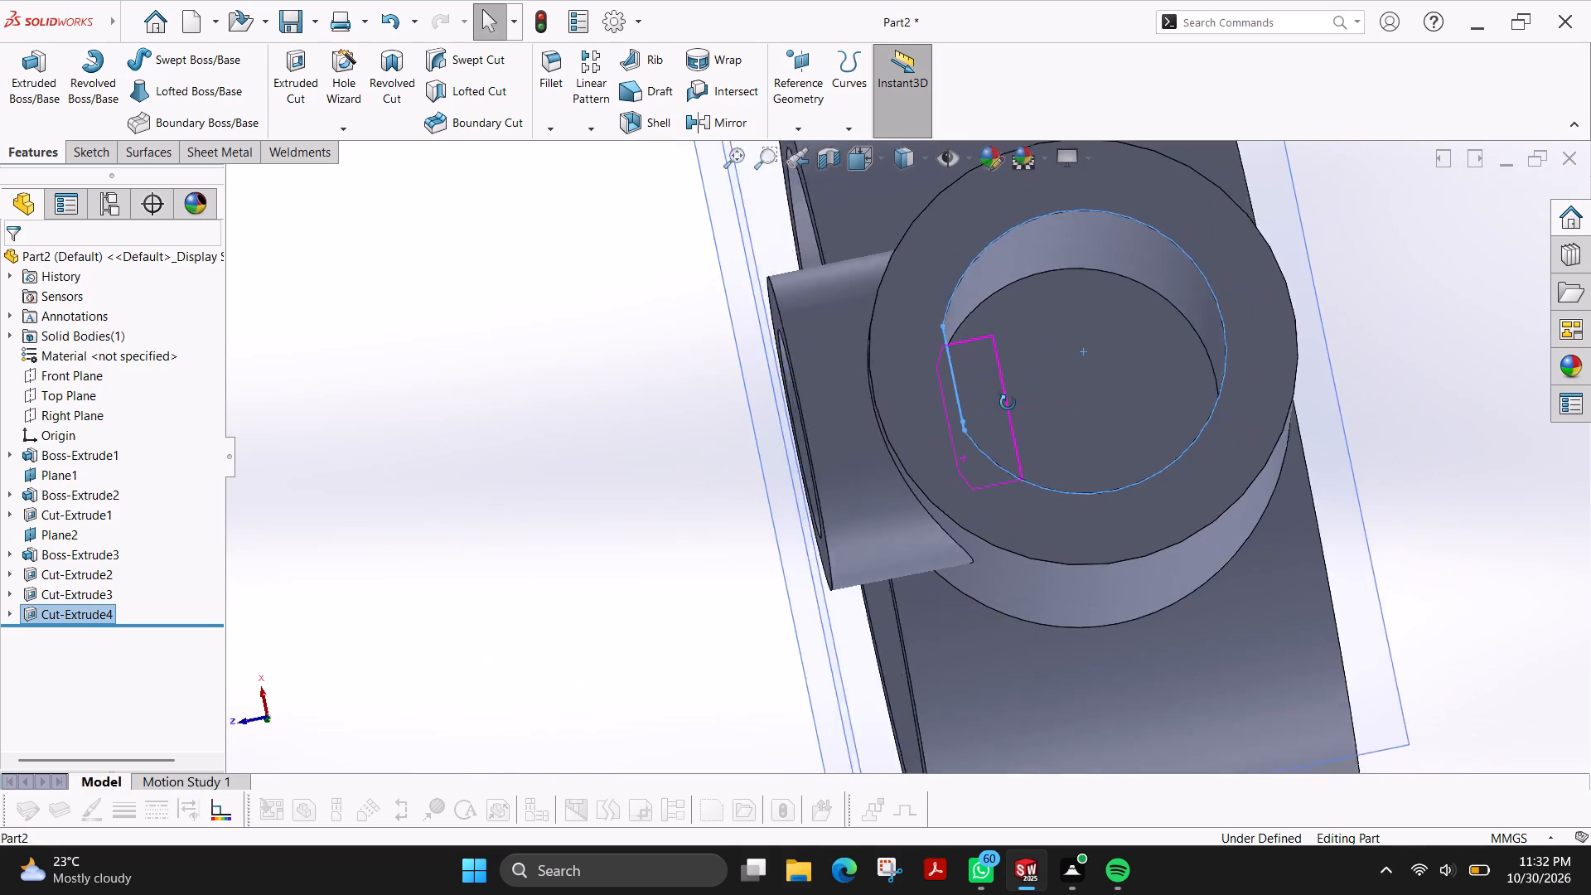
pyautogui.moveTo(1008, 403); pyautogui.dragTo(994, 405, button='middle')
pyautogui.moveTo(992, 406); pyautogui.dragTo(963, 429, button='middle')
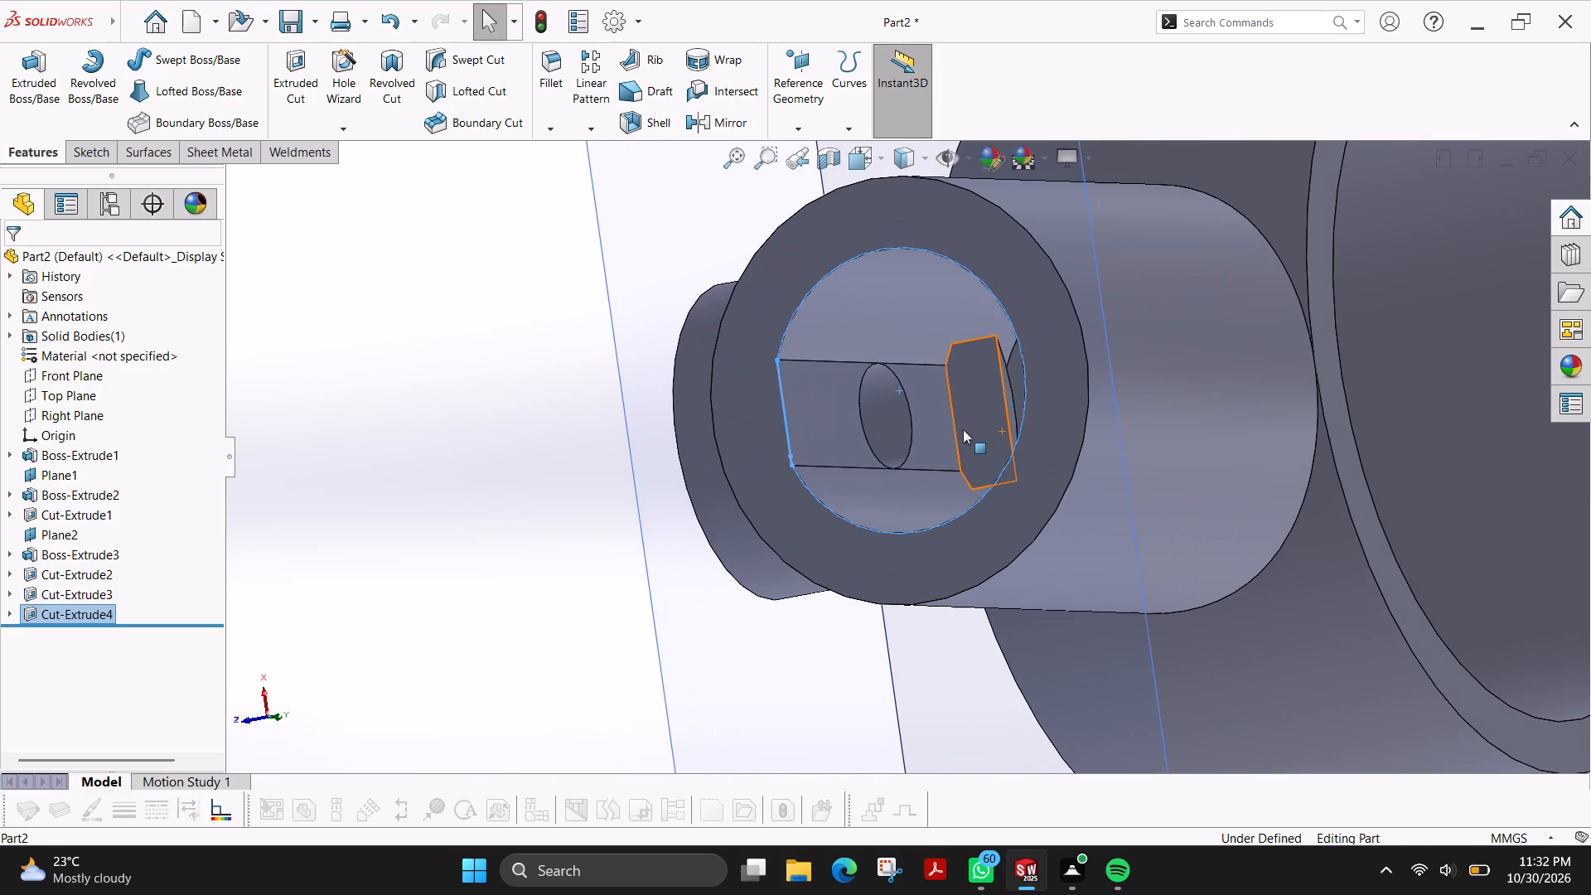
pyautogui.moveTo(971, 430); pyautogui.dragTo(1040, 435, button='middle')
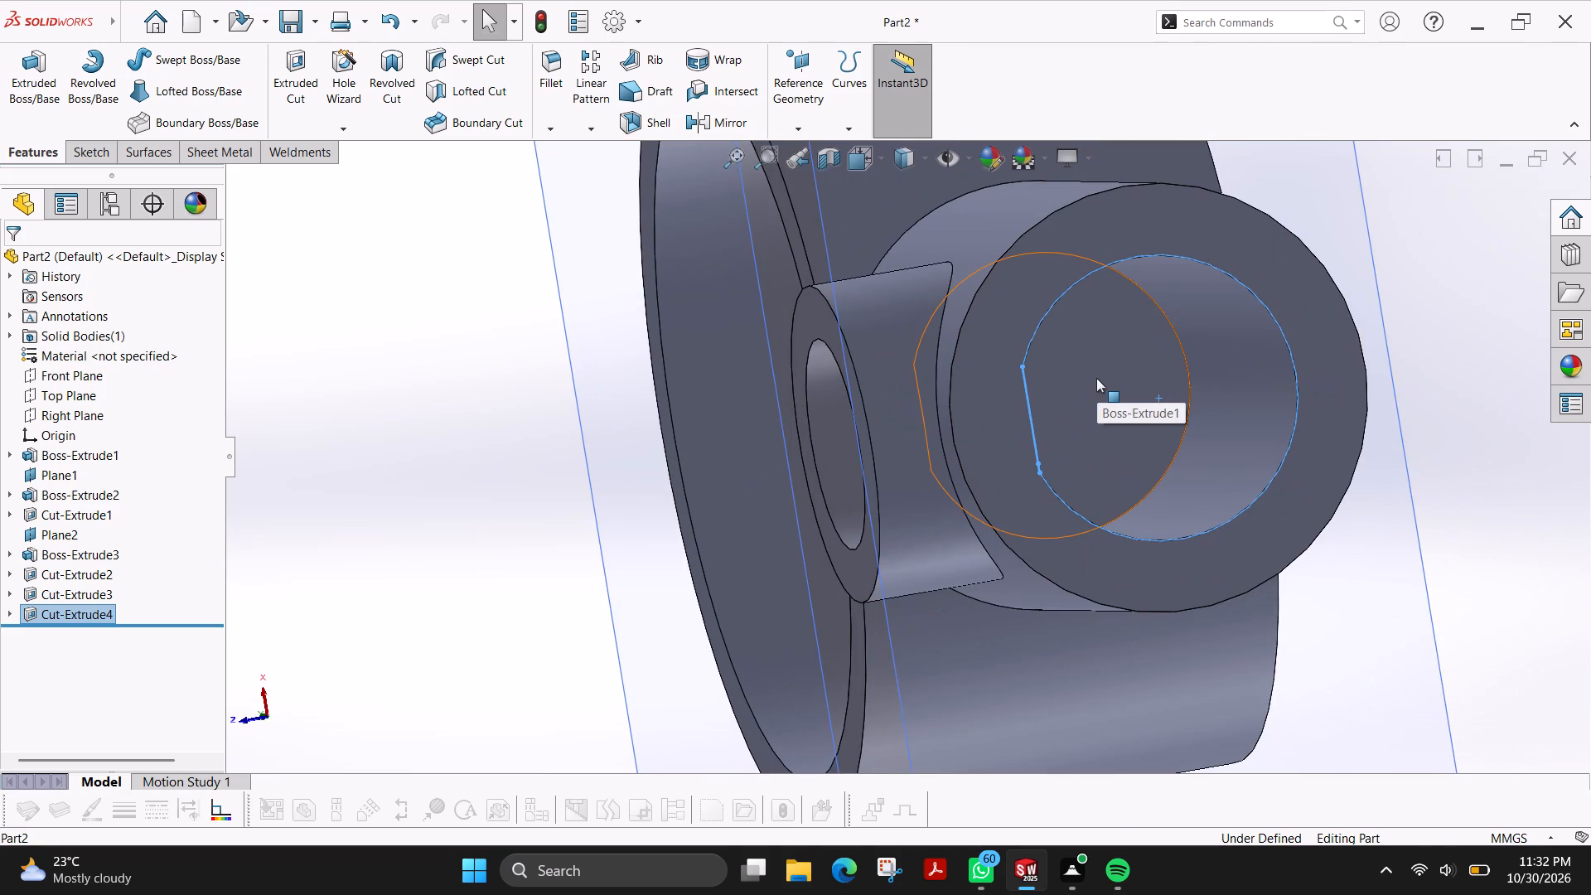
pyautogui.moveTo(1095, 378); pyautogui.dragTo(1062, 380, button='middle')
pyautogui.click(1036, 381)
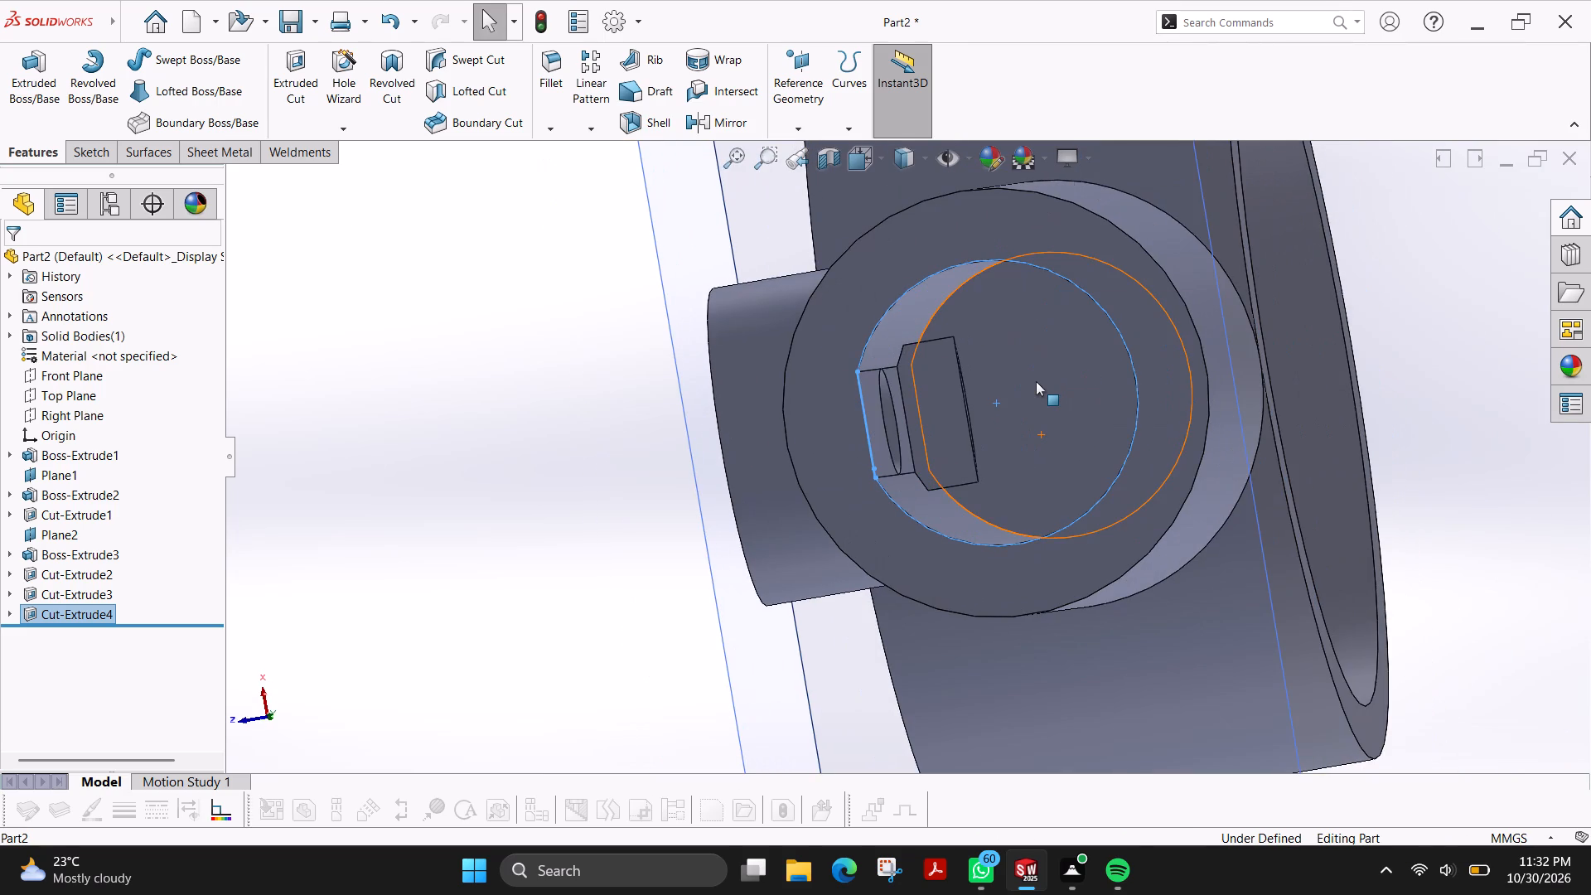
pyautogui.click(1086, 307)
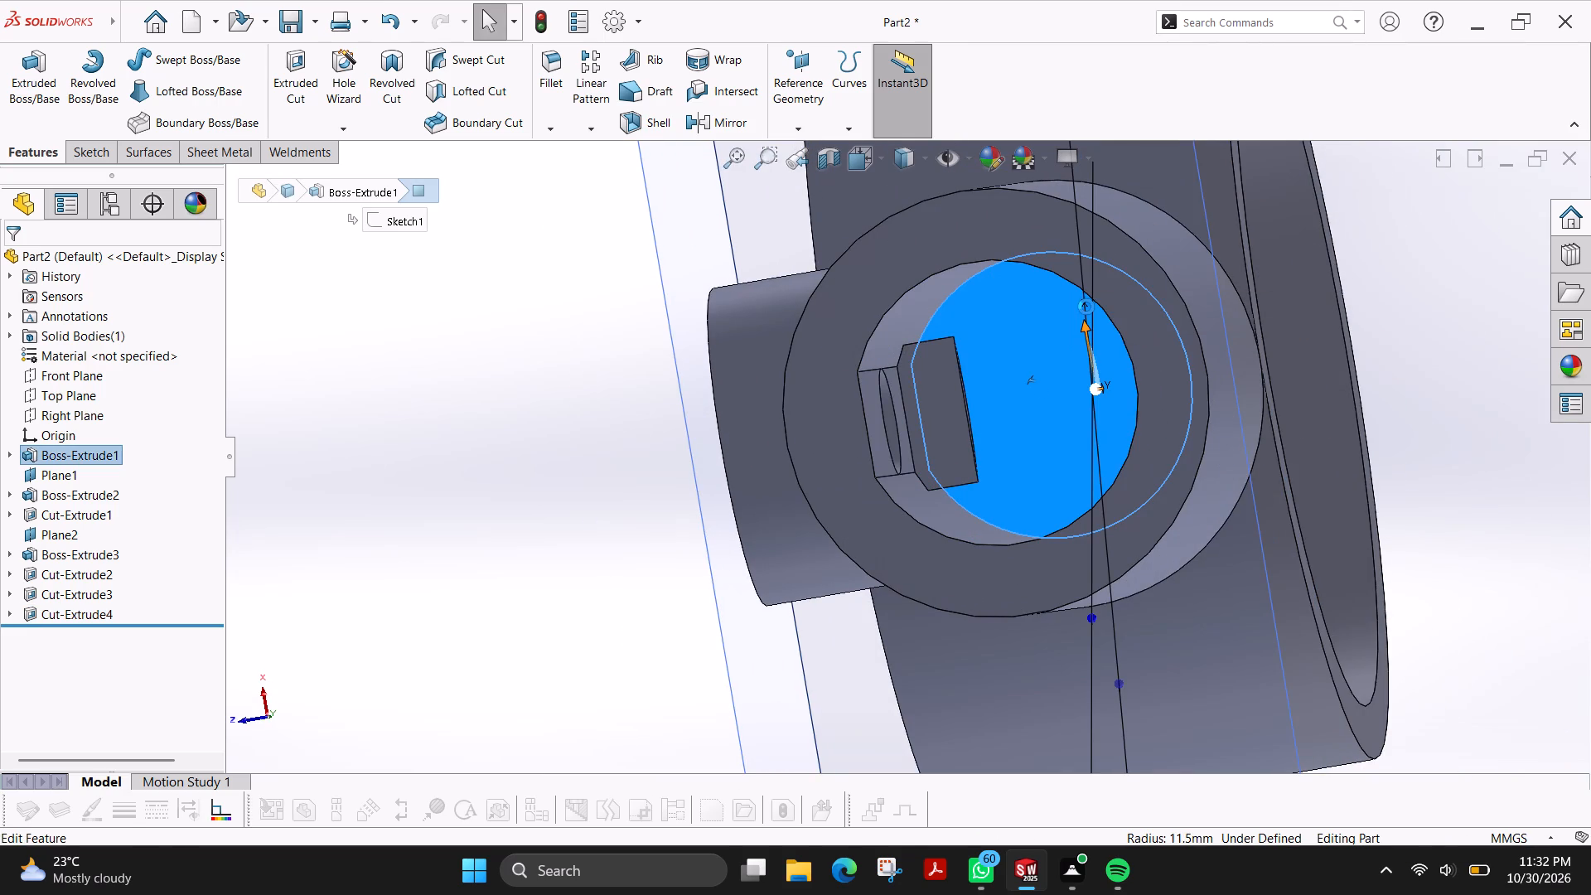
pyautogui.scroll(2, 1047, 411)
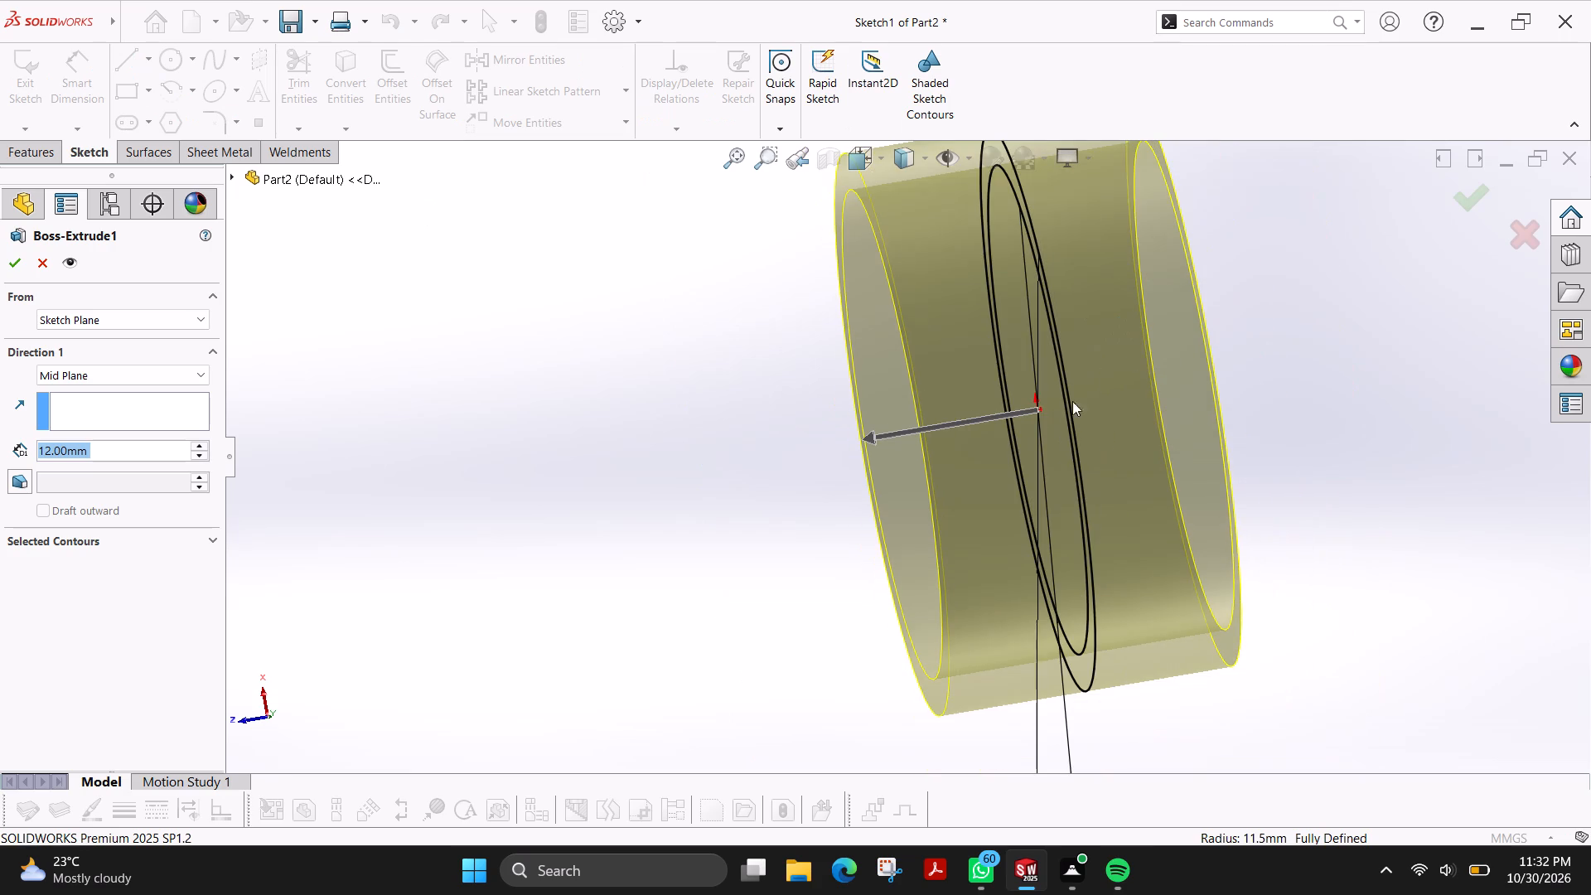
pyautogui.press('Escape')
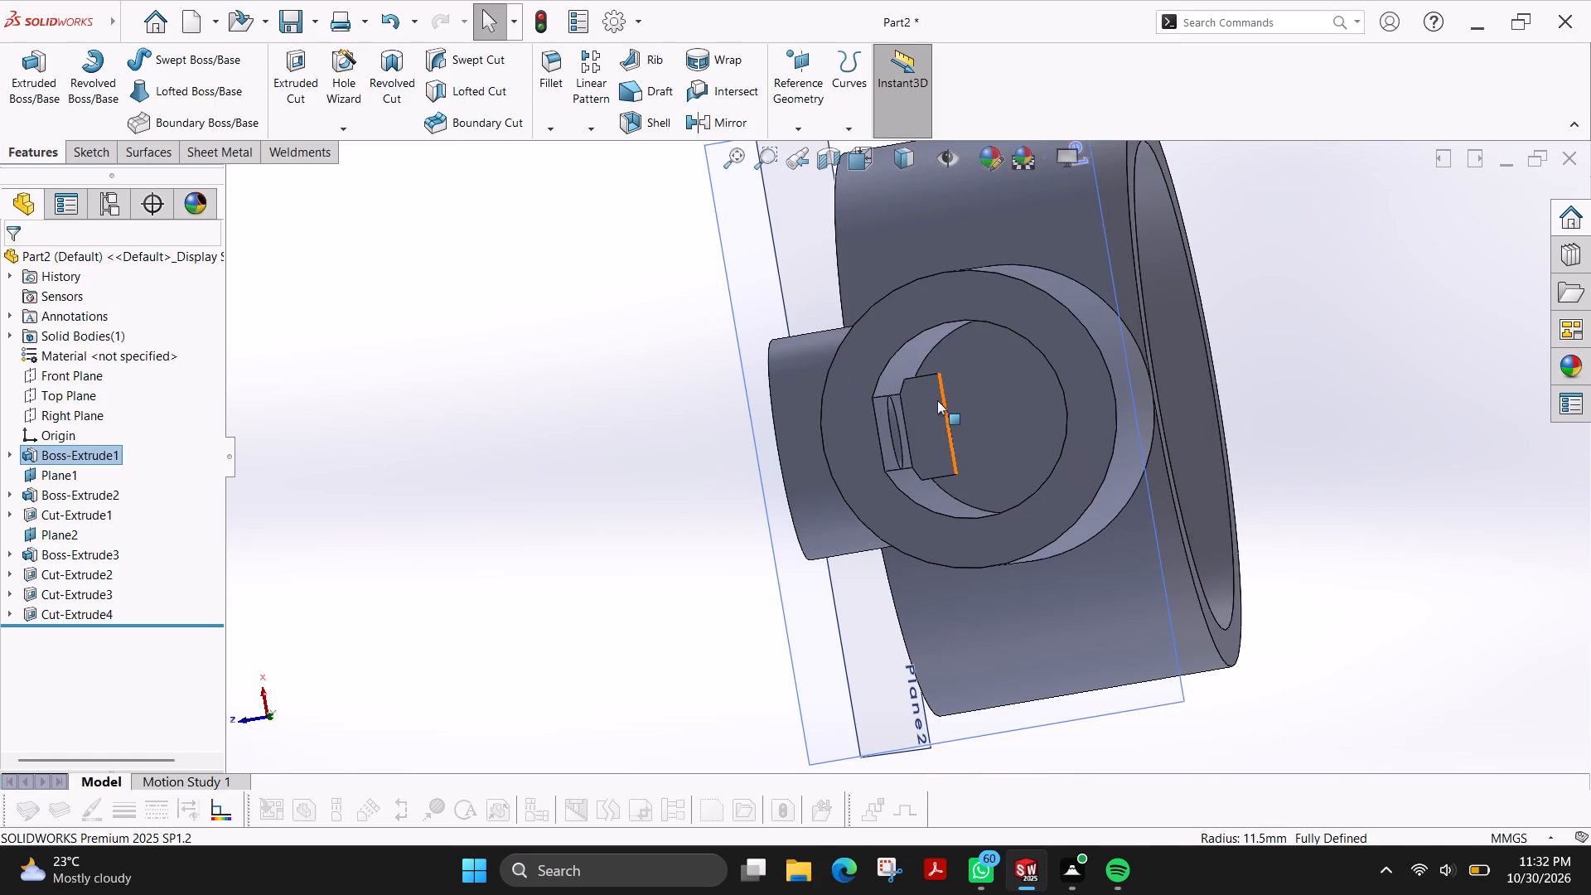
# Edit the stem's flatted bore cut and set its blind depth to 15 mm.
pyautogui.moveTo(983, 403); pyautogui.dragTo(942, 418, button='middle')
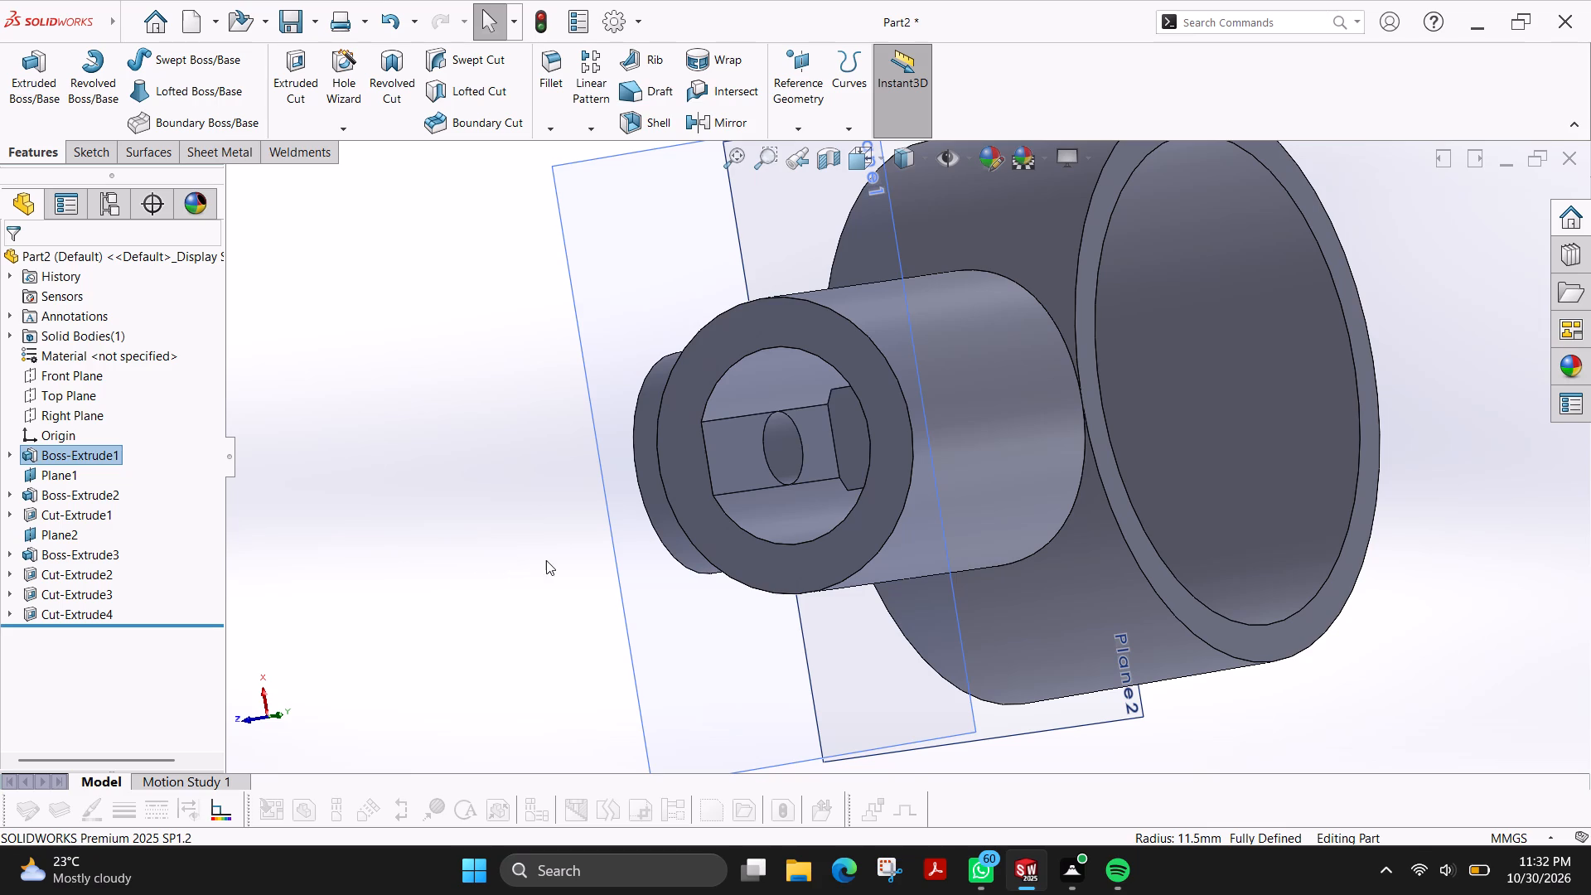
pyautogui.moveTo(598, 541); pyautogui.dragTo(650, 535, button='middle')
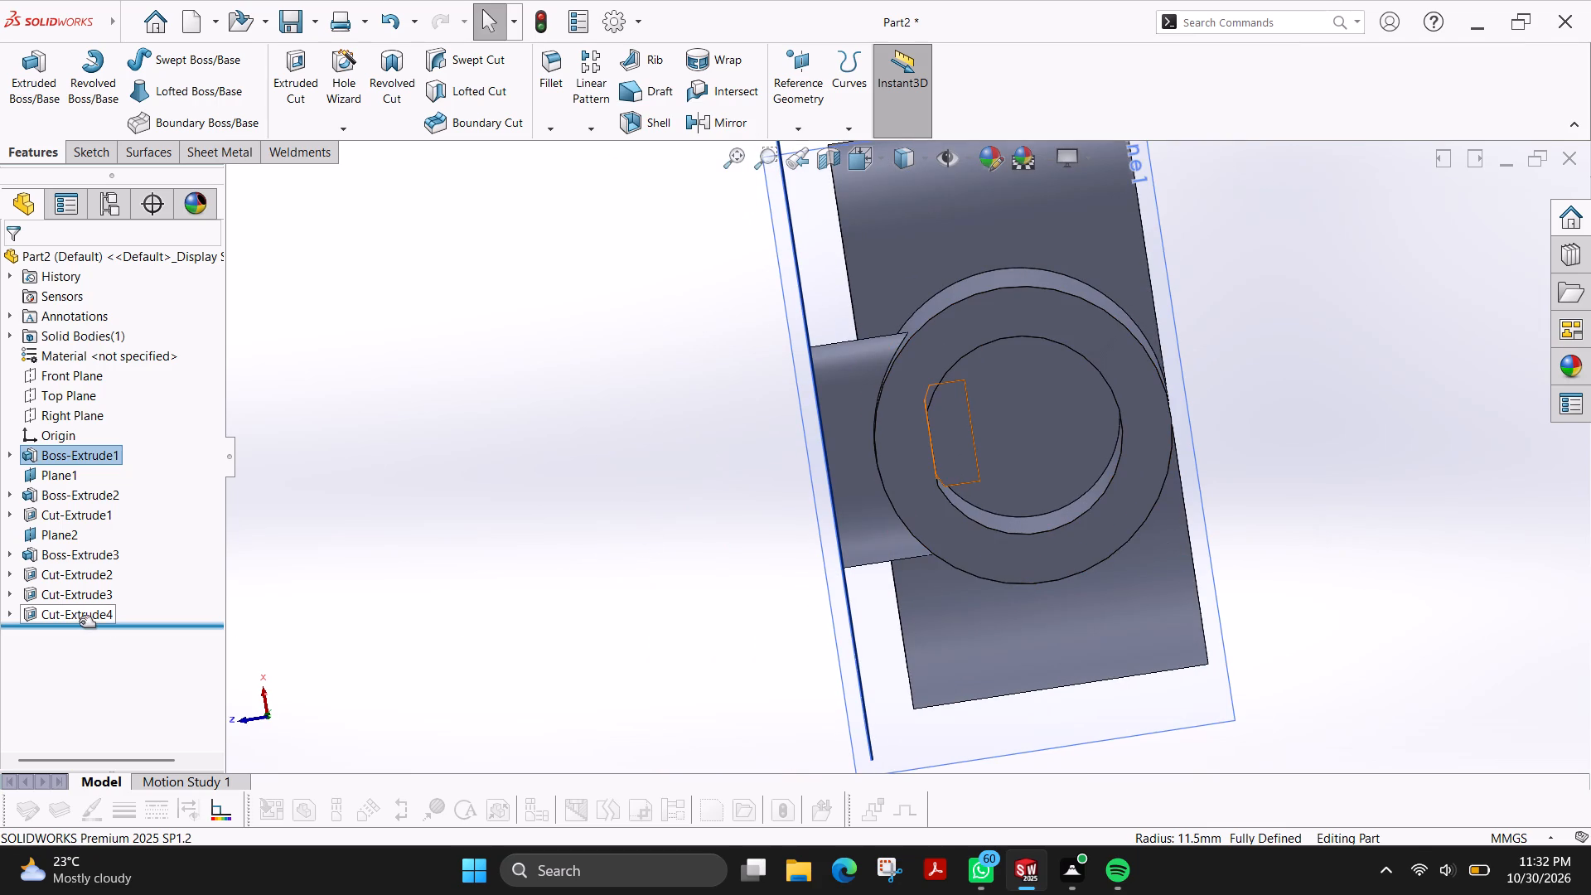
pyautogui.click(80, 622)
pyautogui.scroll(-3, 93, 616)
pyautogui.scroll(3, 67, 612)
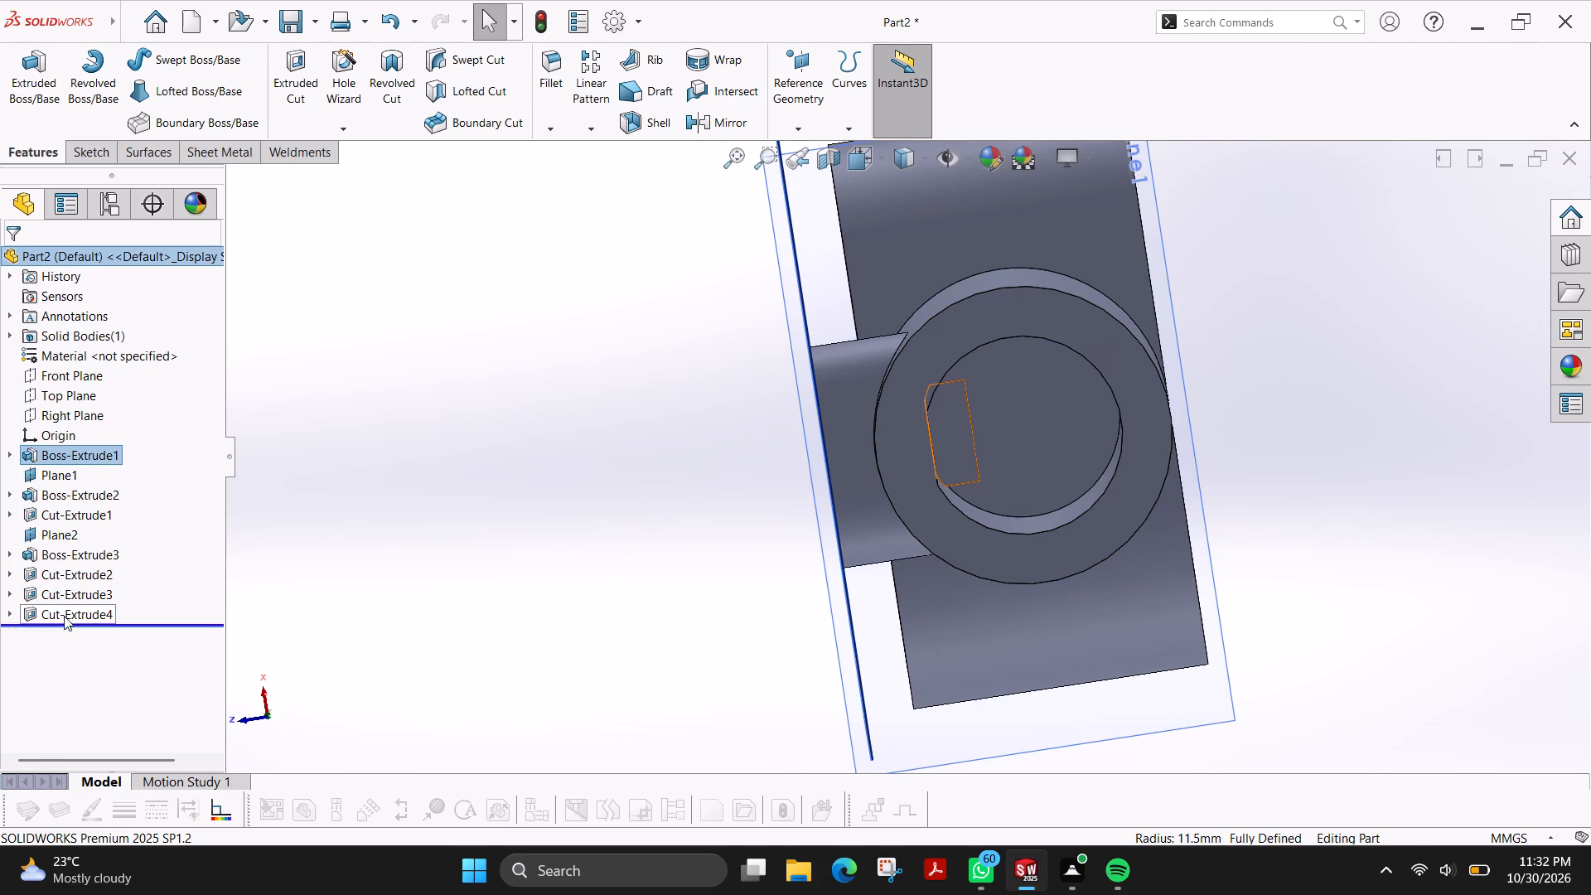
pyautogui.click(10, 613)
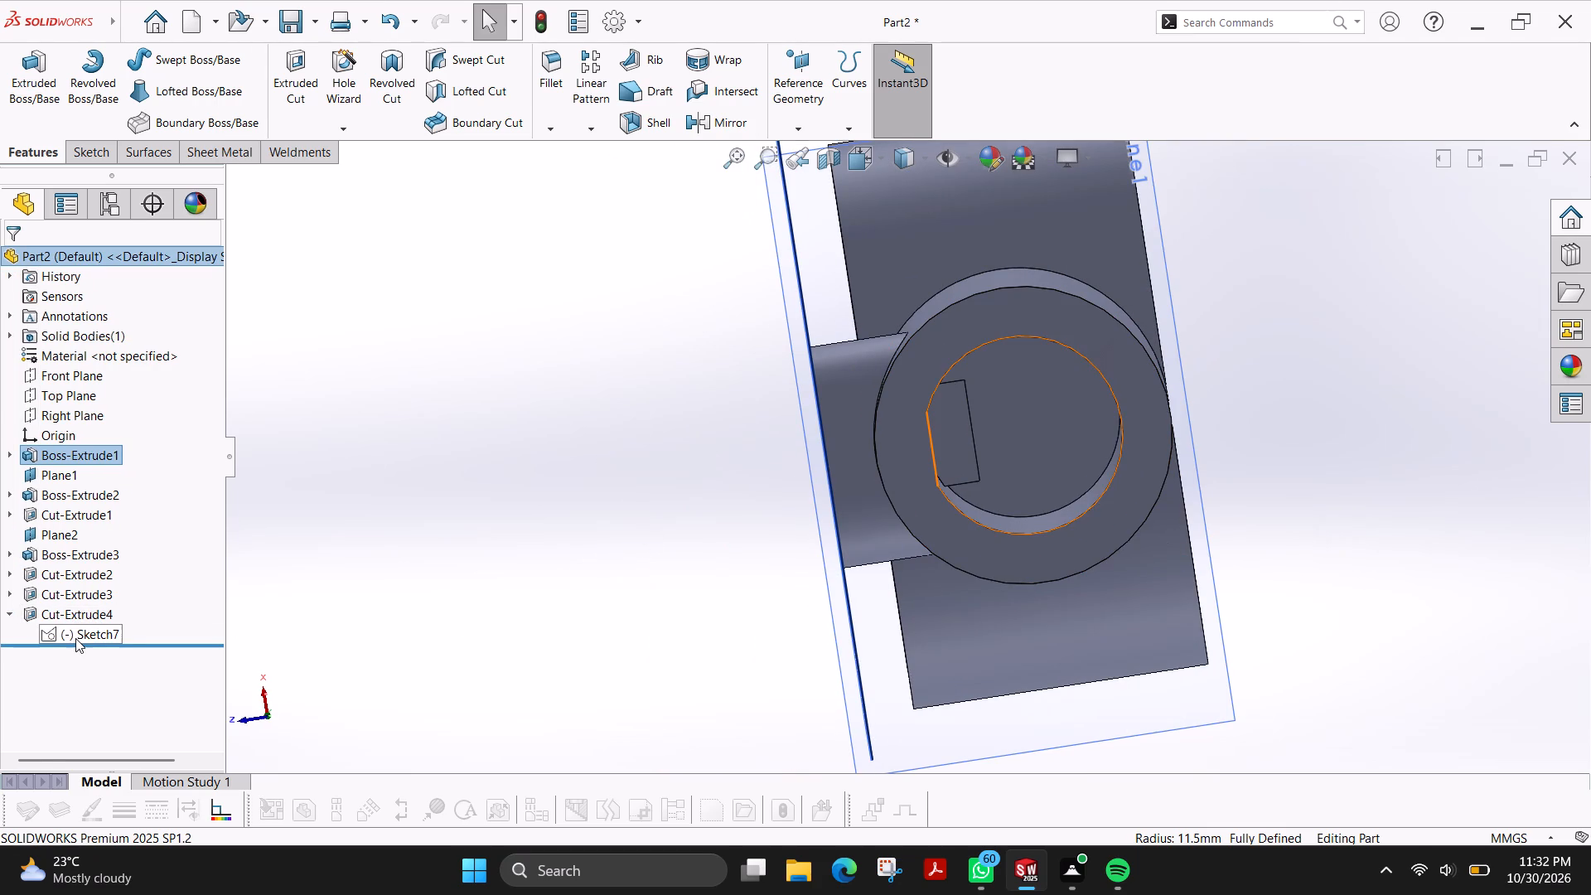
pyautogui.click(65, 614)
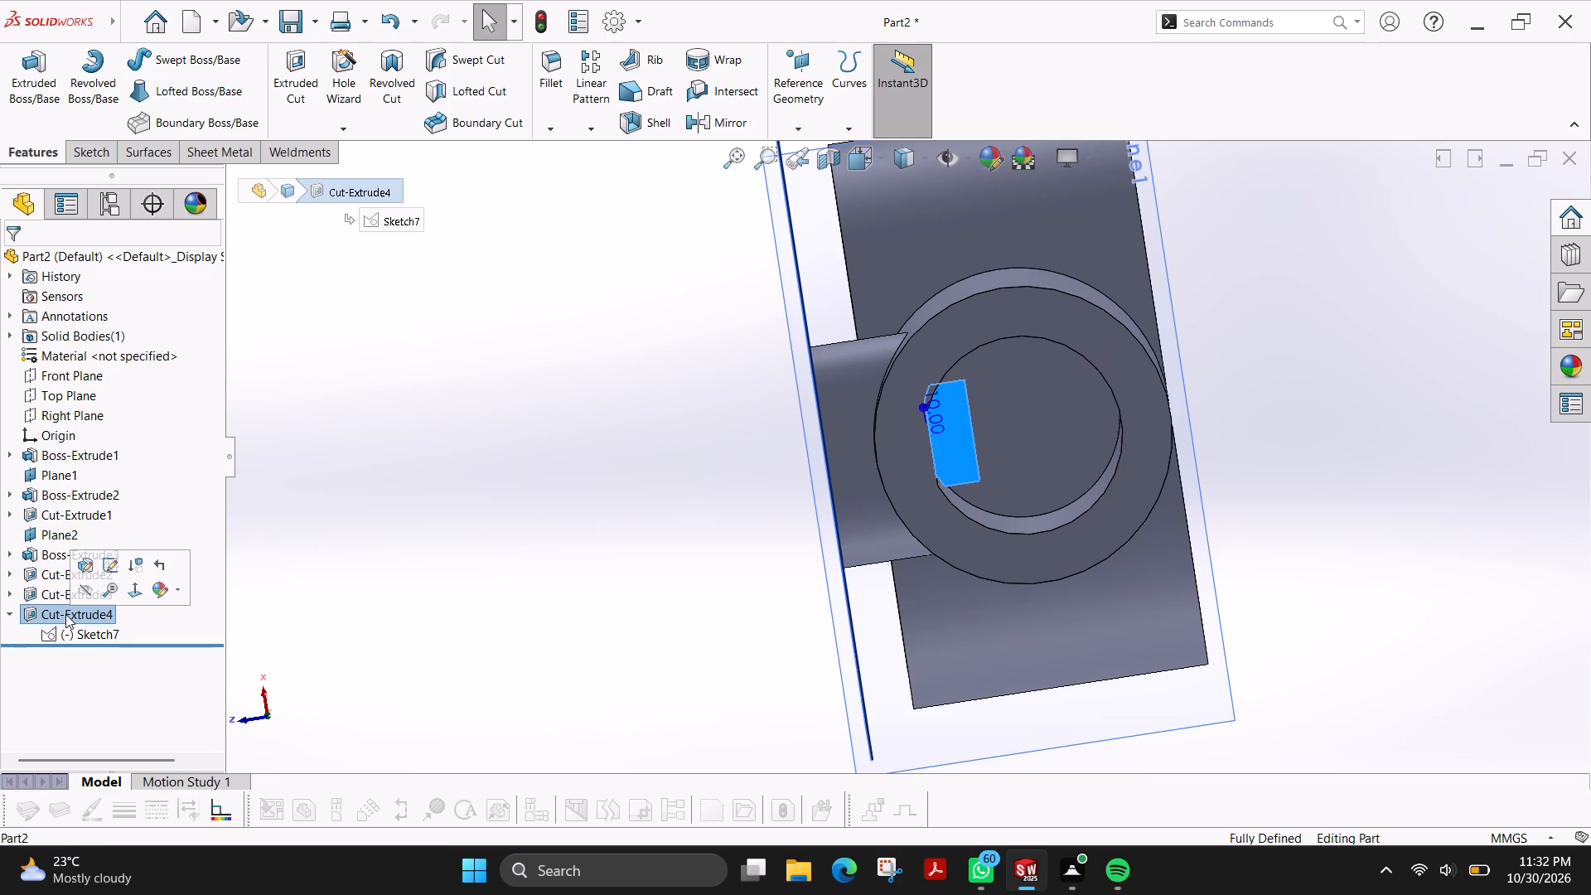
pyautogui.click(80, 558)
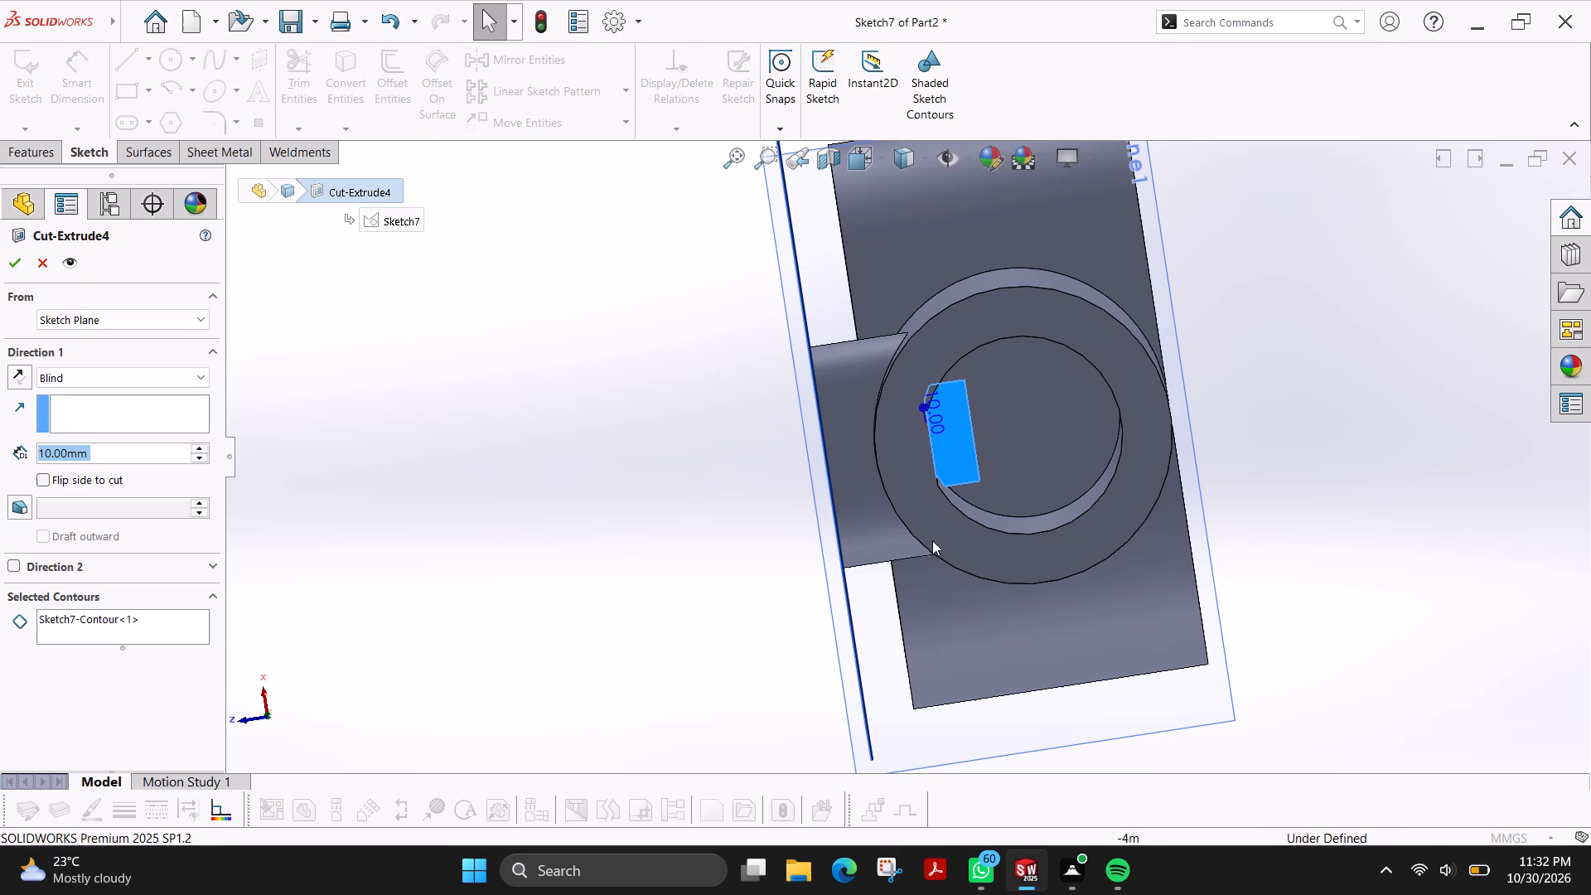
pyautogui.moveTo(1232, 394); pyautogui.dragTo(1201, 452, button='middle')
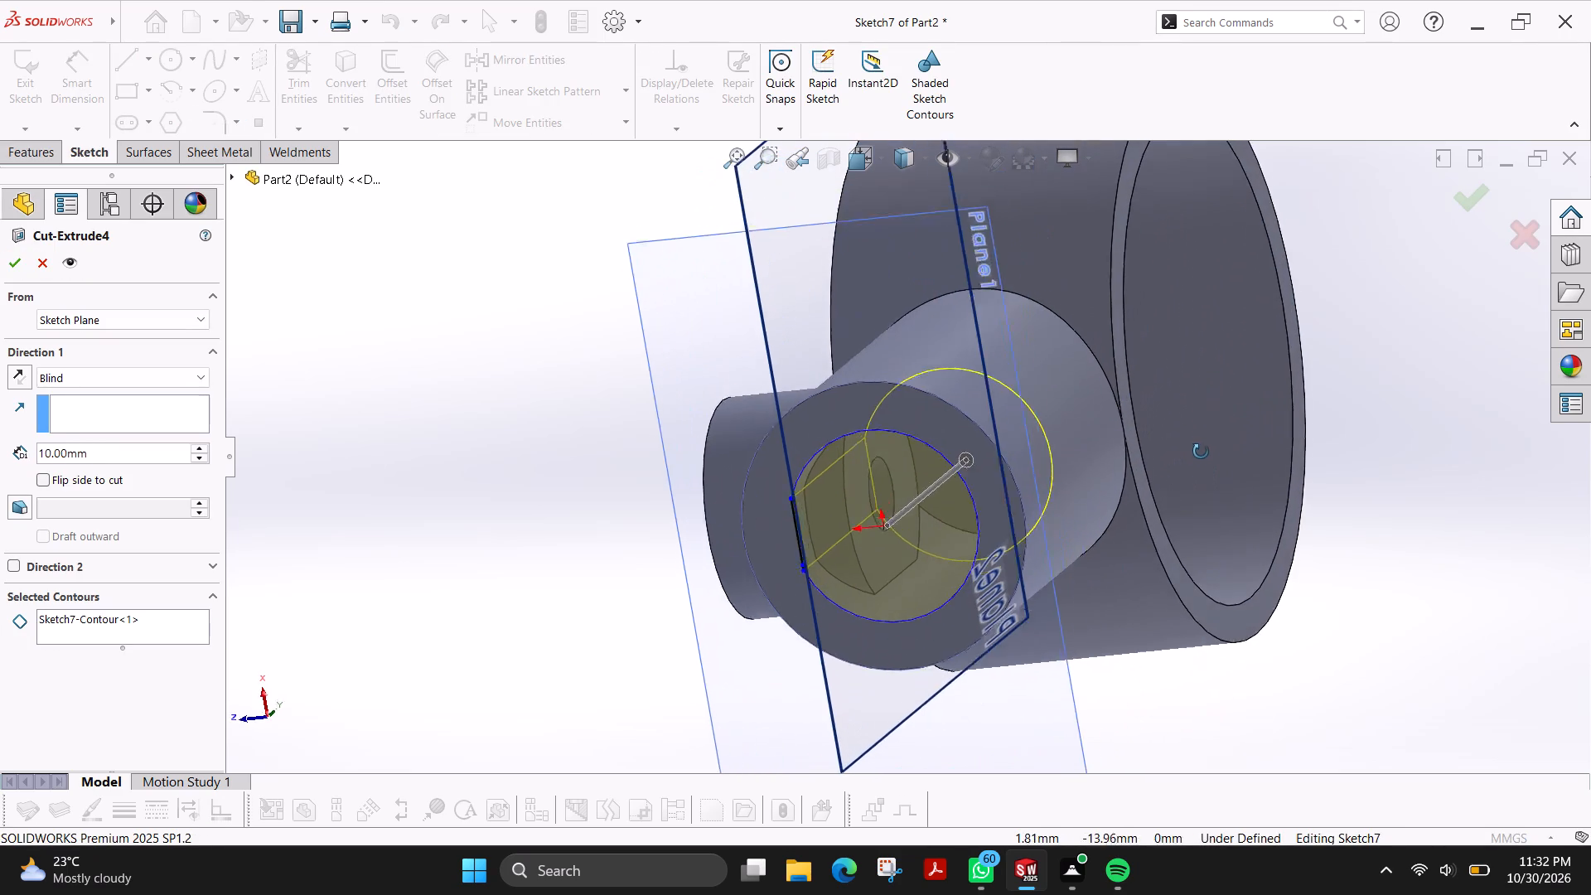
pyautogui.moveTo(1201, 452); pyautogui.dragTo(1104, 597, button='middle')
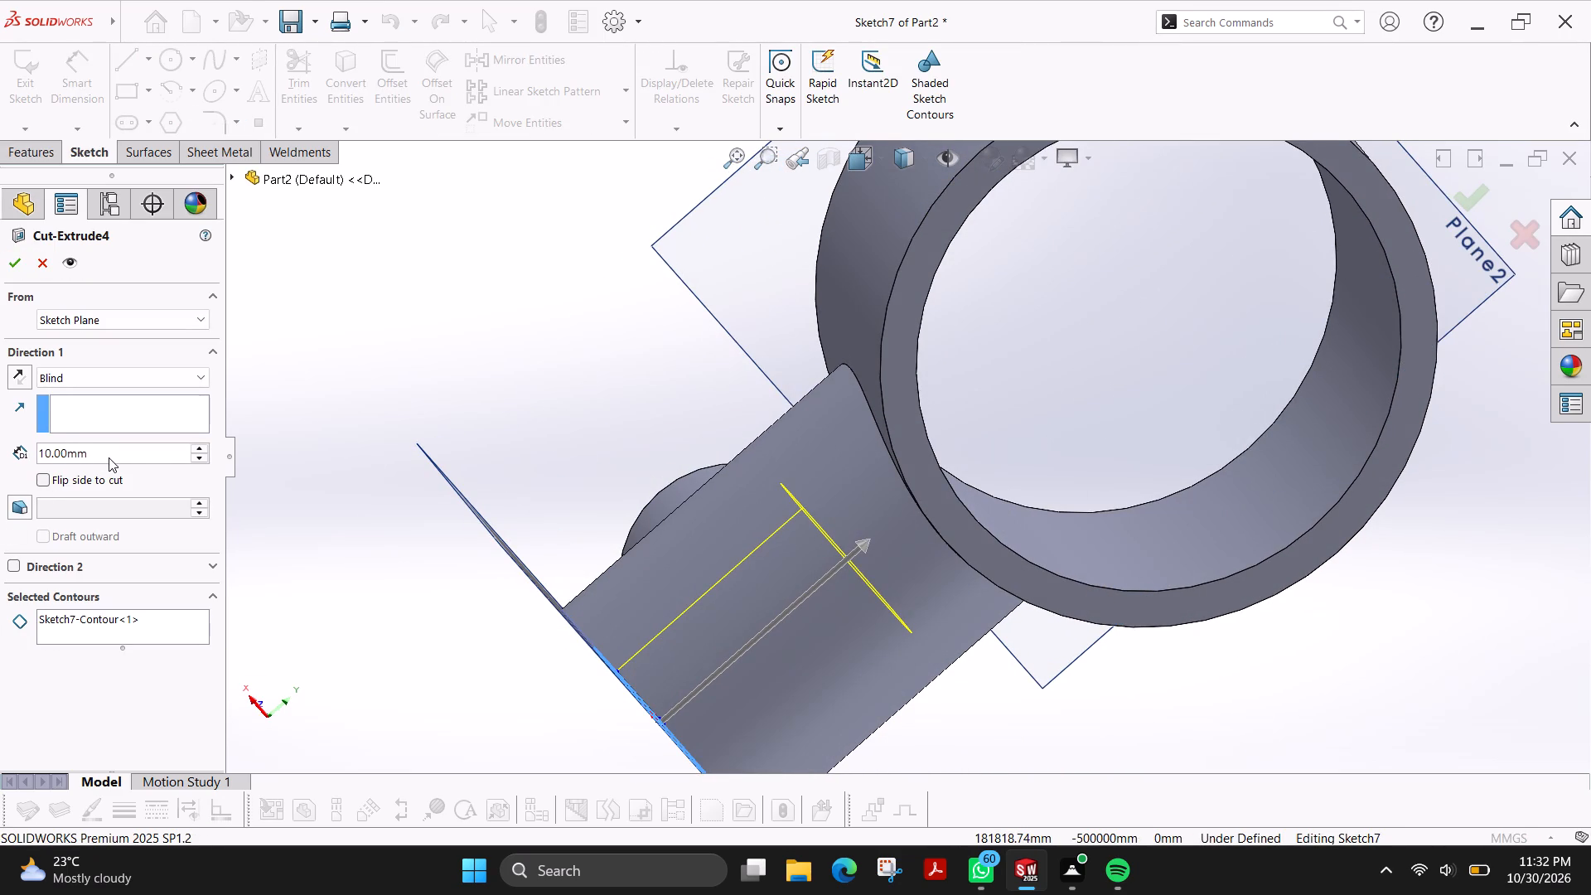
pyautogui.click(200, 453)
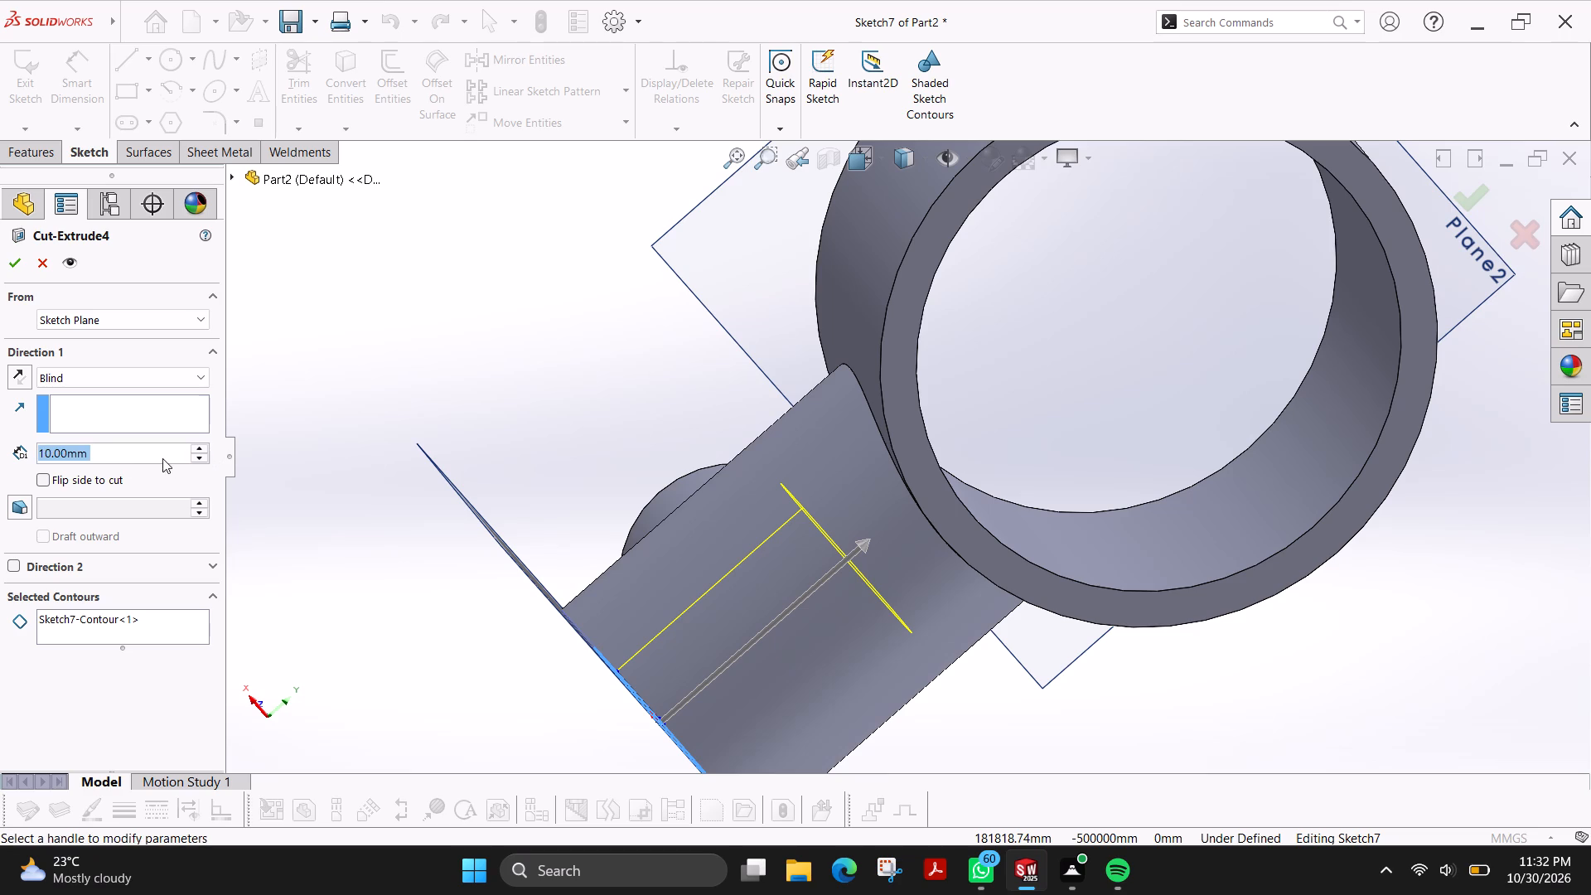
pyautogui.doubleClick(148, 456)
pyautogui.write('15')
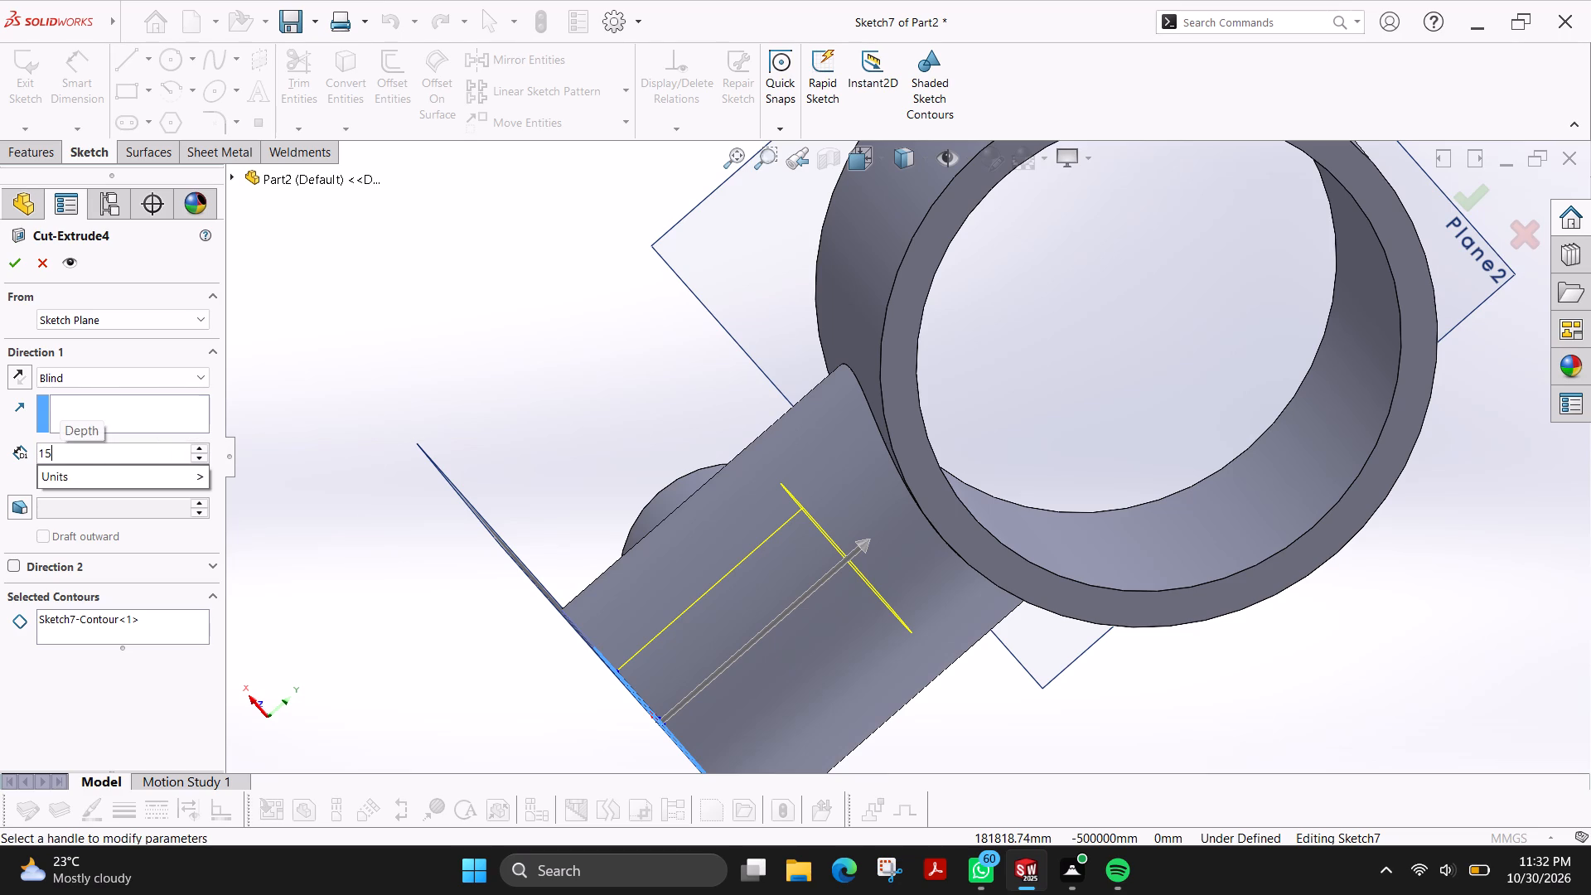
pyautogui.press('Return')
# Set the flatted bore cut's blind depth to 12 mm and apply the edit.
pyautogui.doubleClick(148, 456)
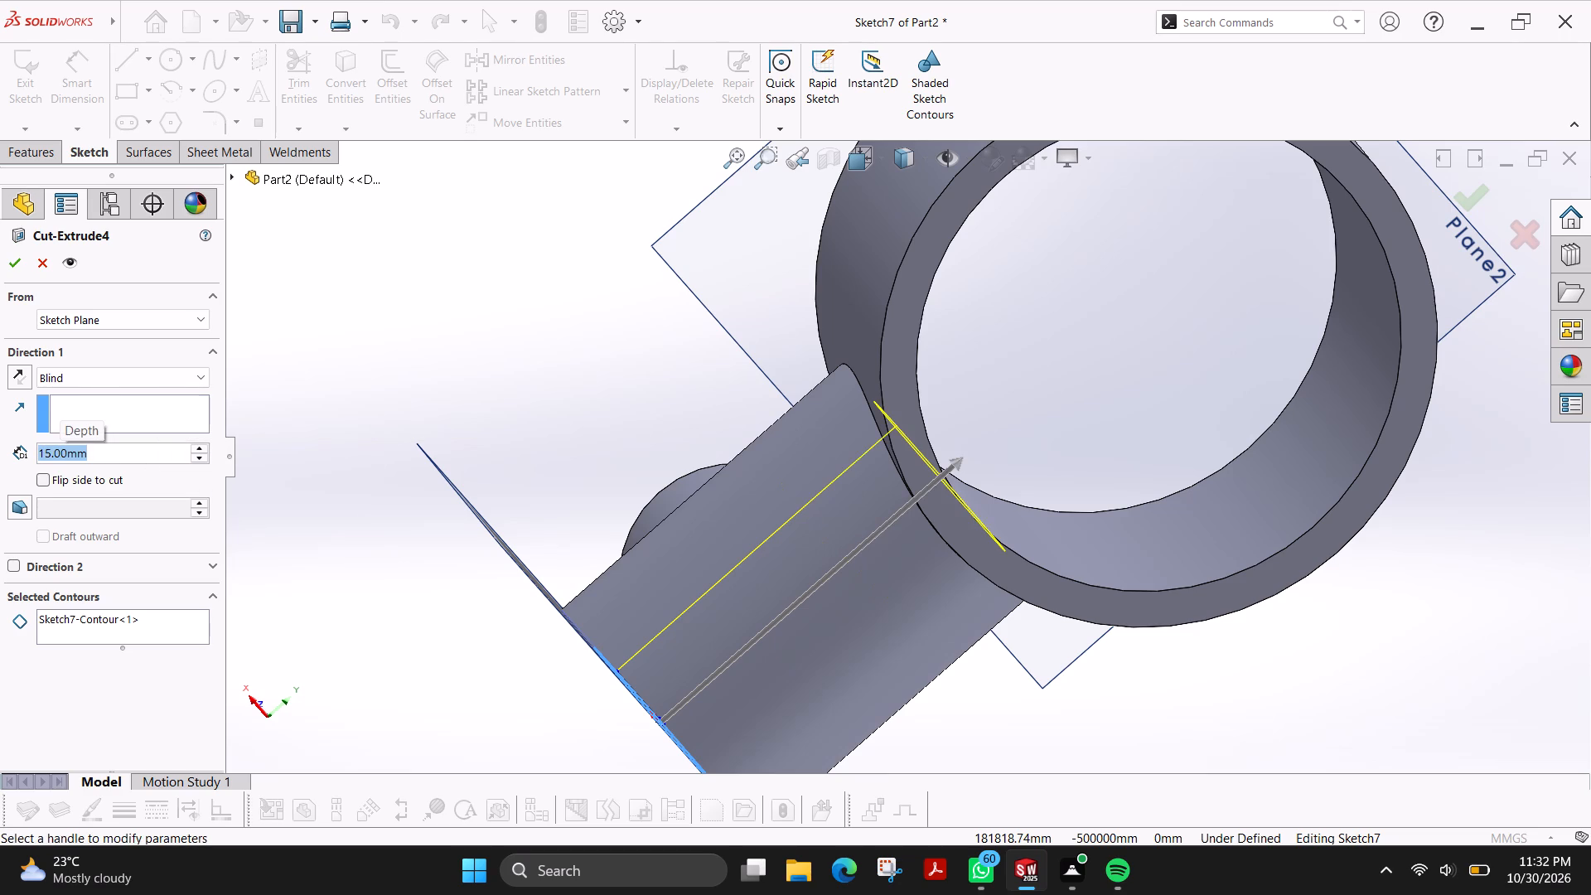
pyautogui.write('12')
pyautogui.press('Return')
pyautogui.moveTo(552, 583); pyautogui.dragTo(665, 423, button='middle')
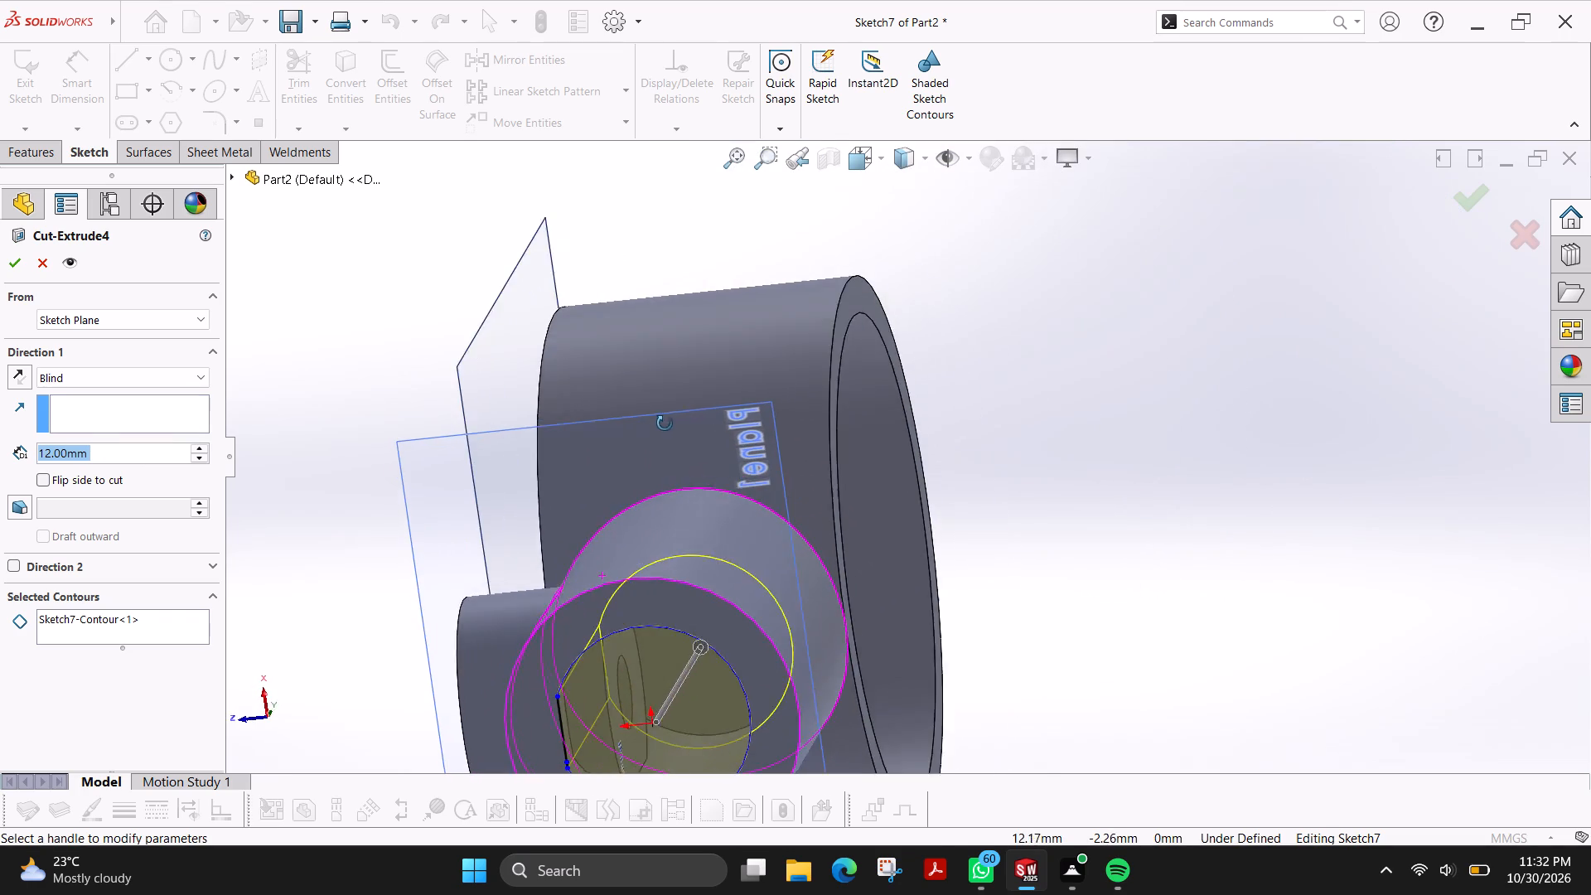
pyautogui.moveTo(665, 423); pyautogui.dragTo(582, 556, button='middle')
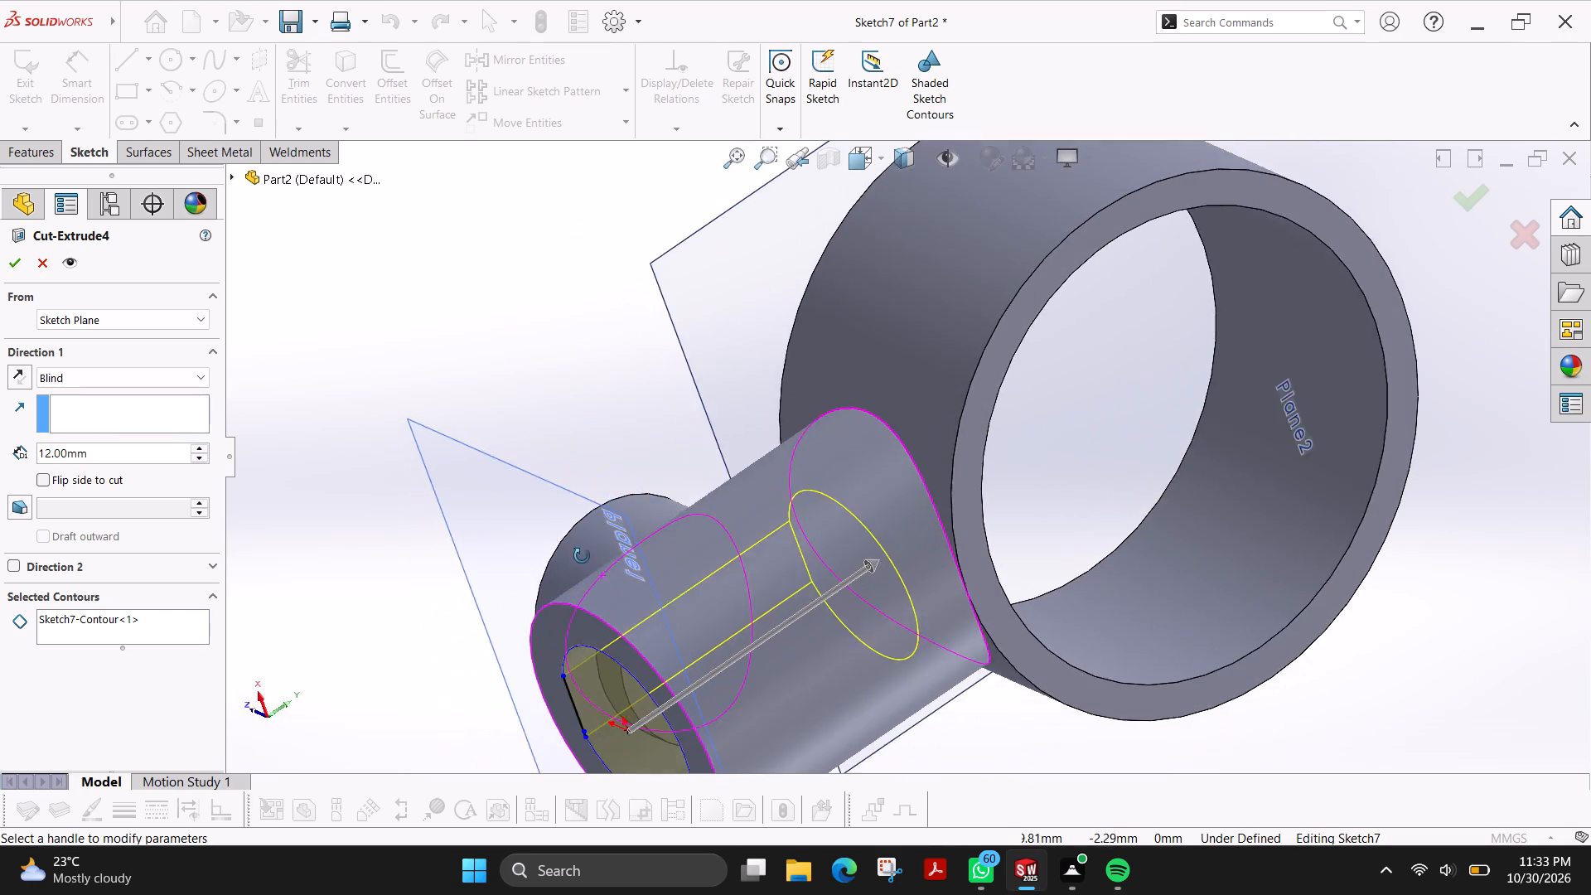
pyautogui.moveTo(582, 556); pyautogui.dragTo(566, 574, button='middle')
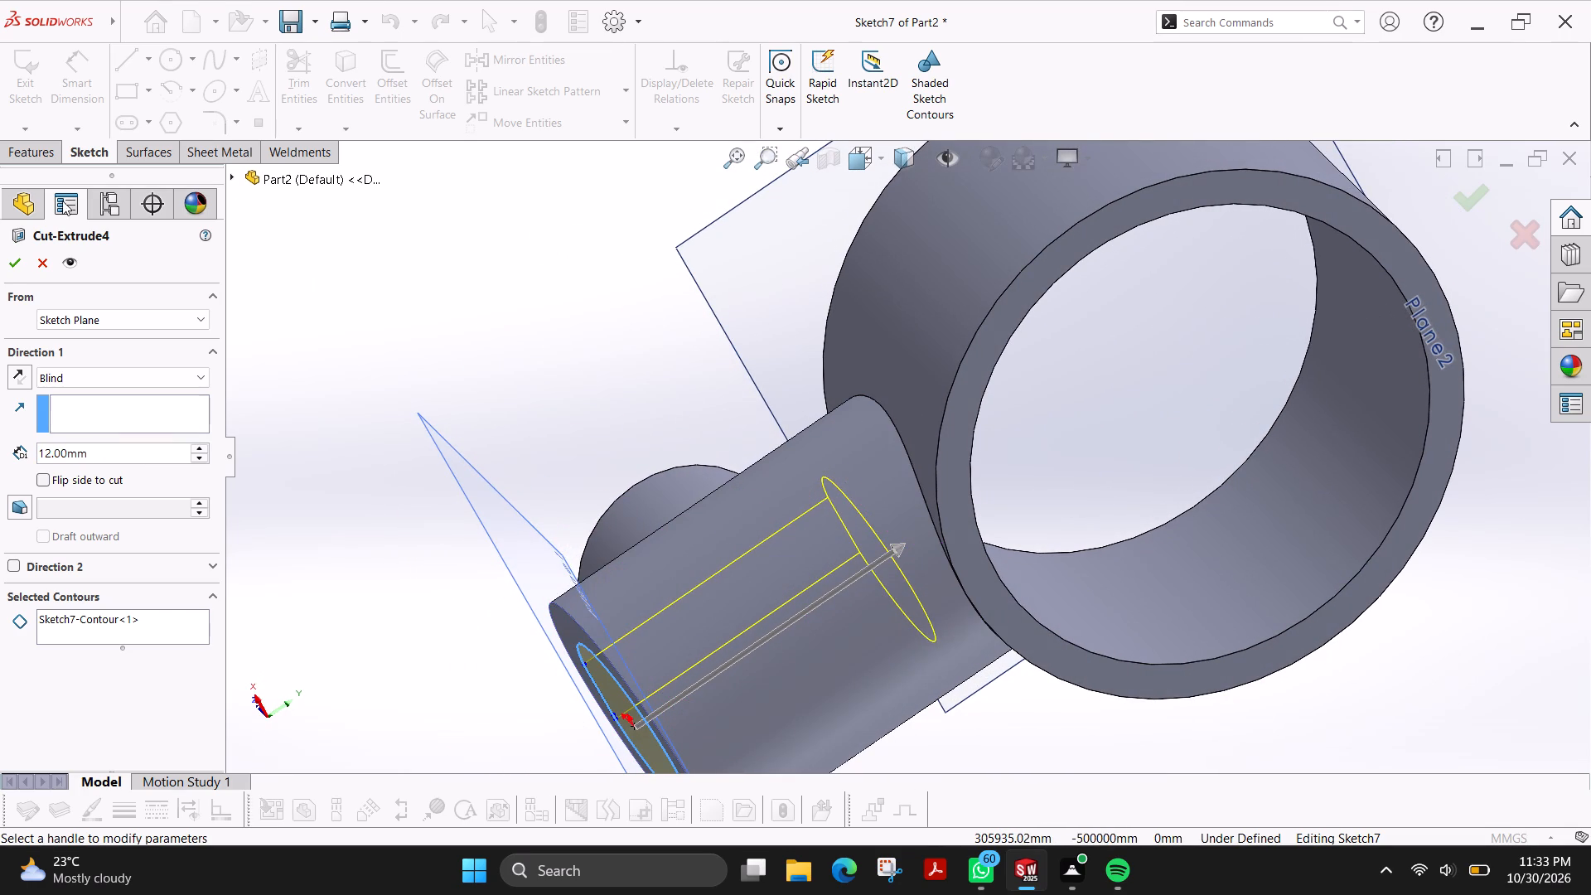
pyautogui.click(10, 266)
# Examine the edited flatted bore inside the stem, the counterbored side boss and the ring from several angles.
pyautogui.moveTo(437, 611); pyautogui.dragTo(573, 478, button='middle')
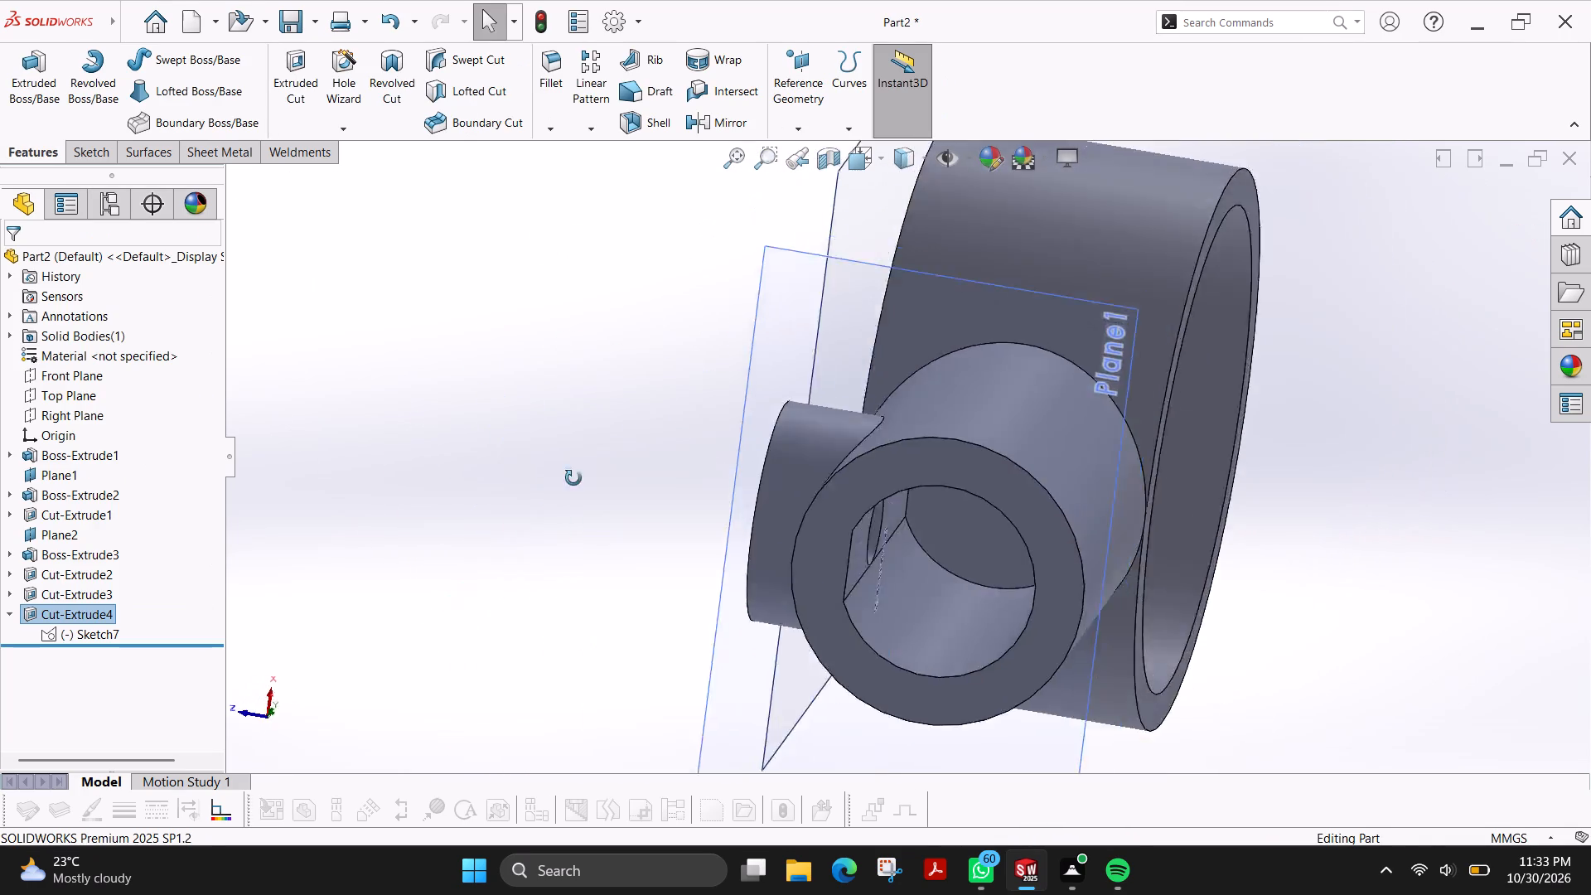
pyautogui.moveTo(573, 478); pyautogui.dragTo(544, 443, button='middle')
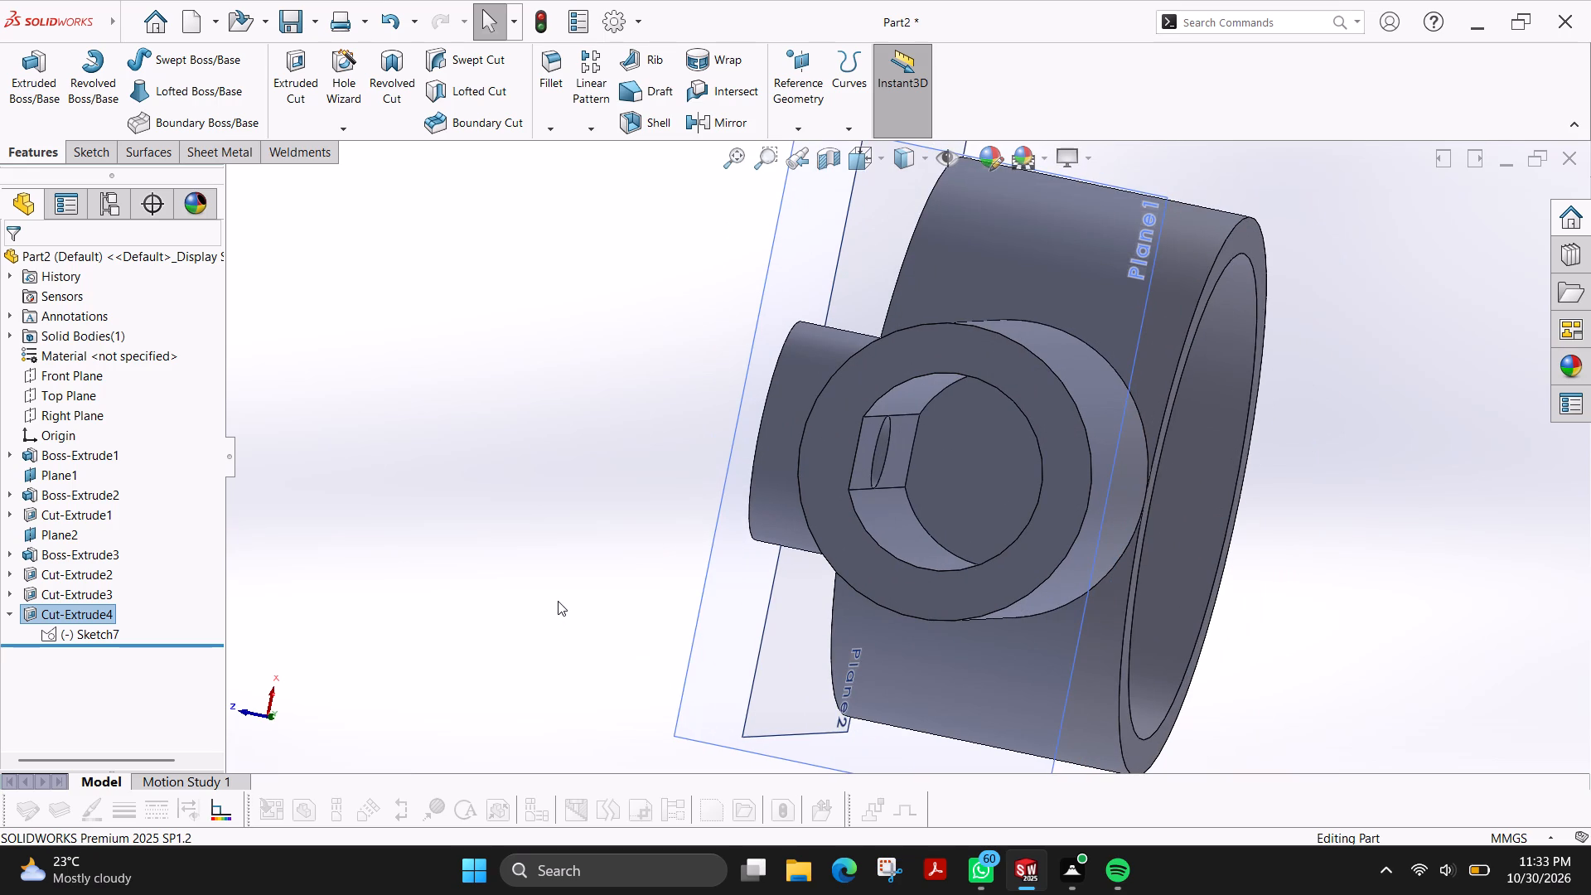
pyautogui.scroll(1, 558, 601)
pyautogui.moveTo(571, 595); pyautogui.dragTo(604, 569, button='middle')
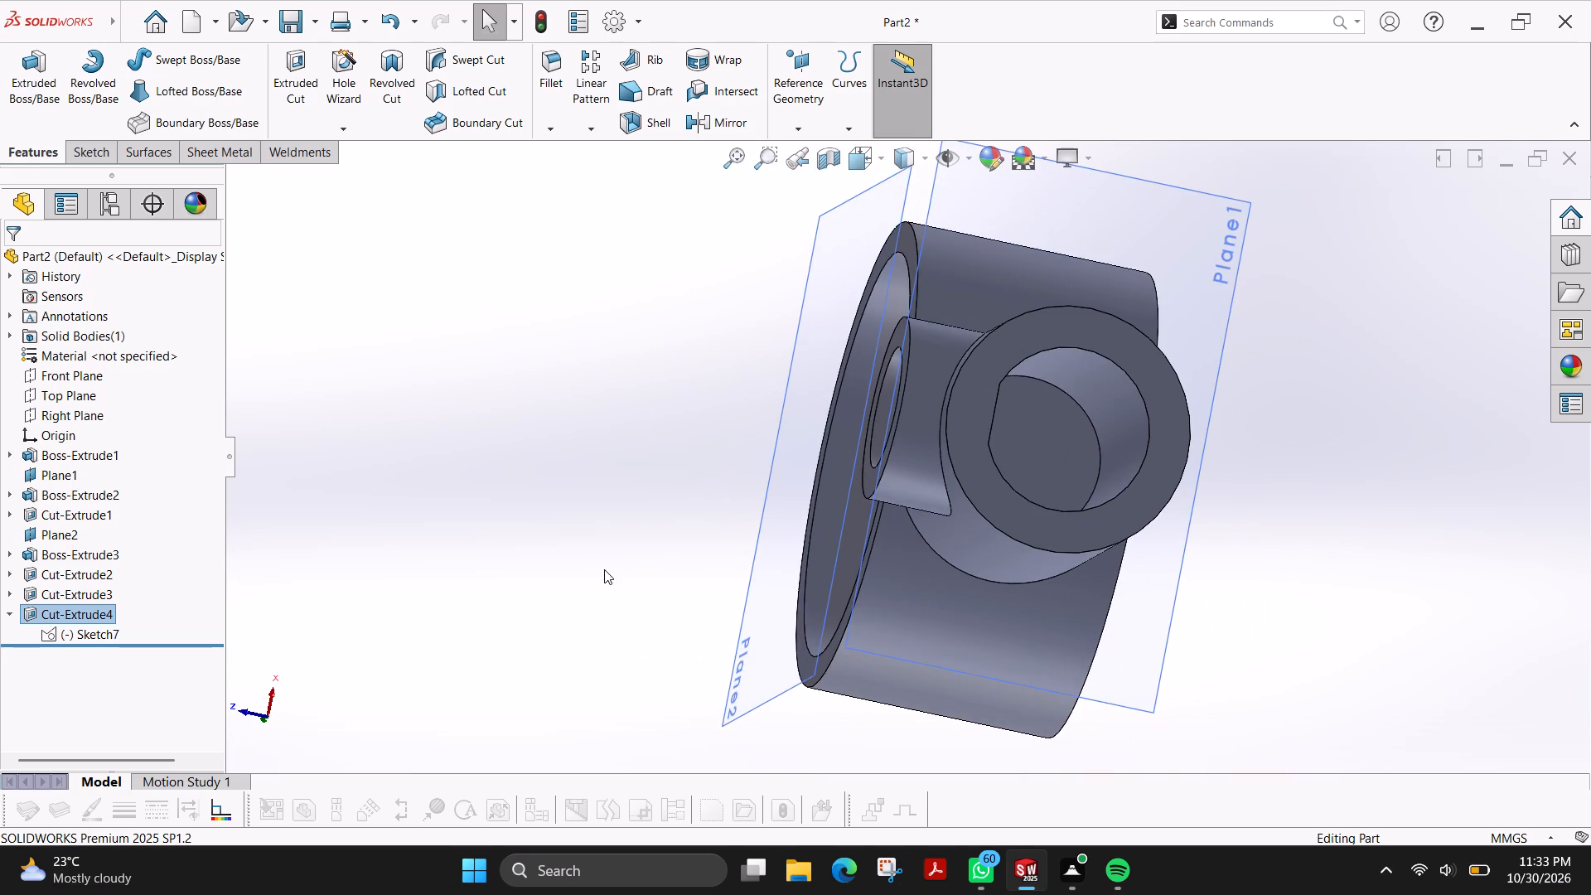
pyautogui.moveTo(604, 569); pyautogui.dragTo(677, 623, button='middle')
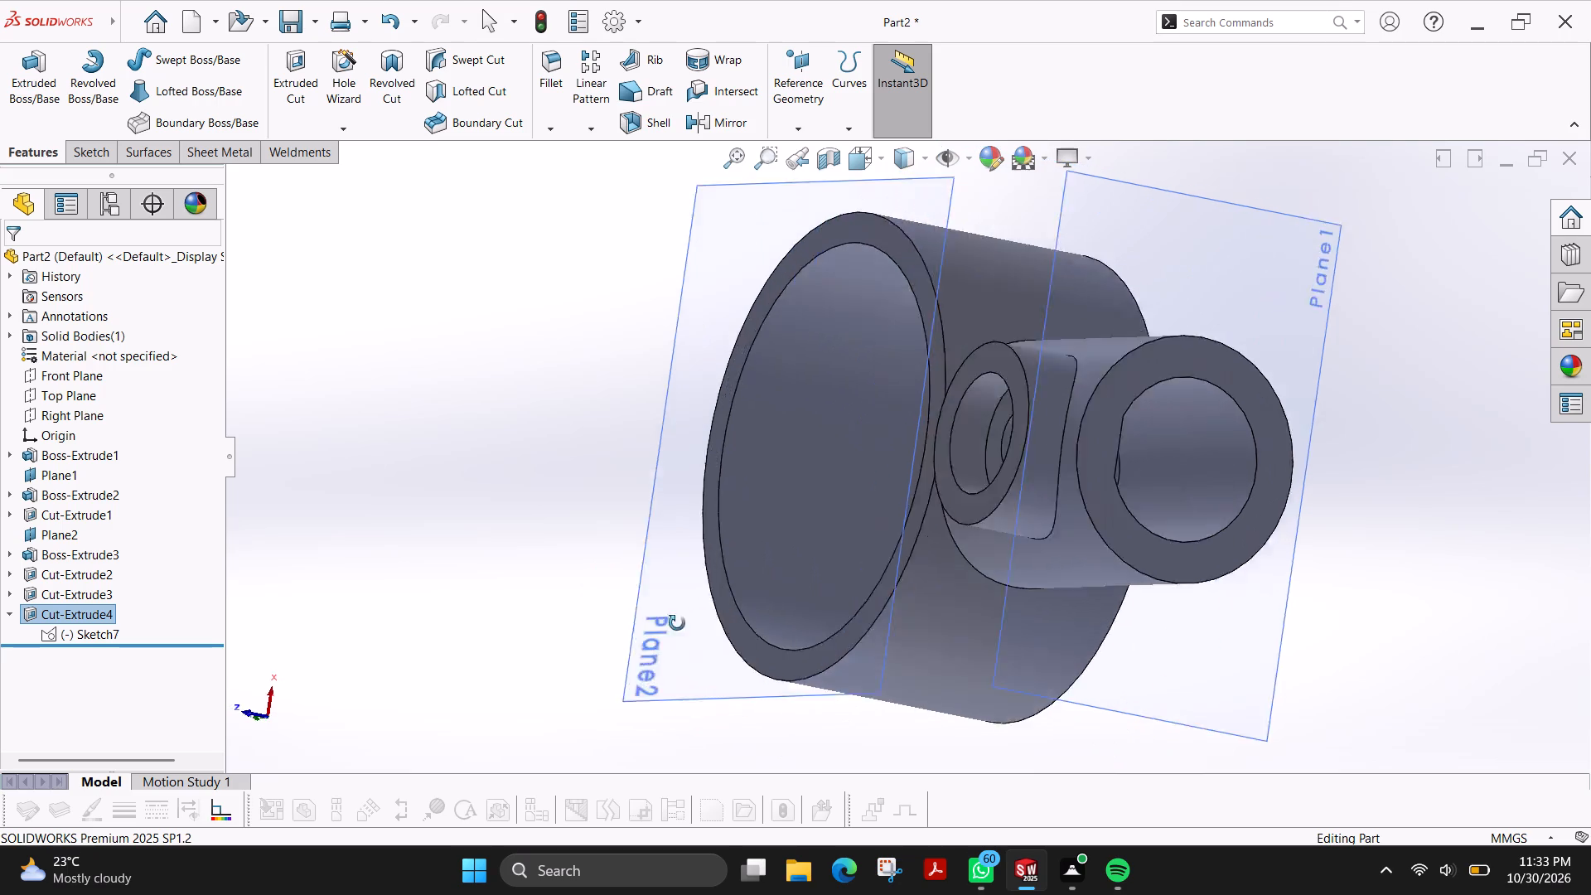
pyautogui.moveTo(677, 623); pyautogui.dragTo(598, 551, button='middle')
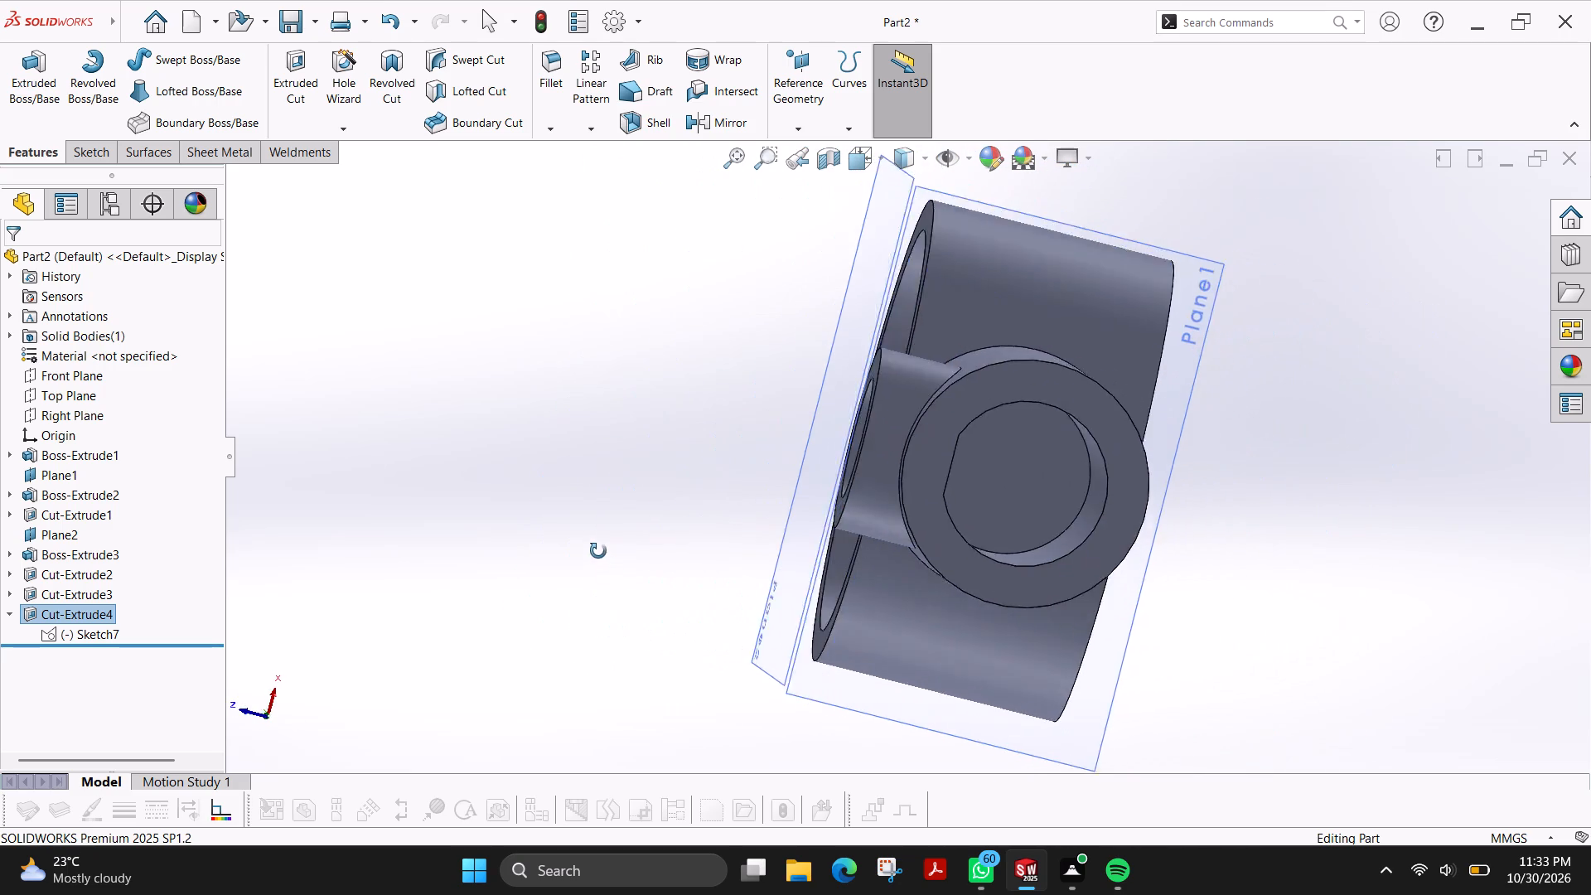
pyautogui.moveTo(598, 551); pyautogui.dragTo(587, 571, button='middle')
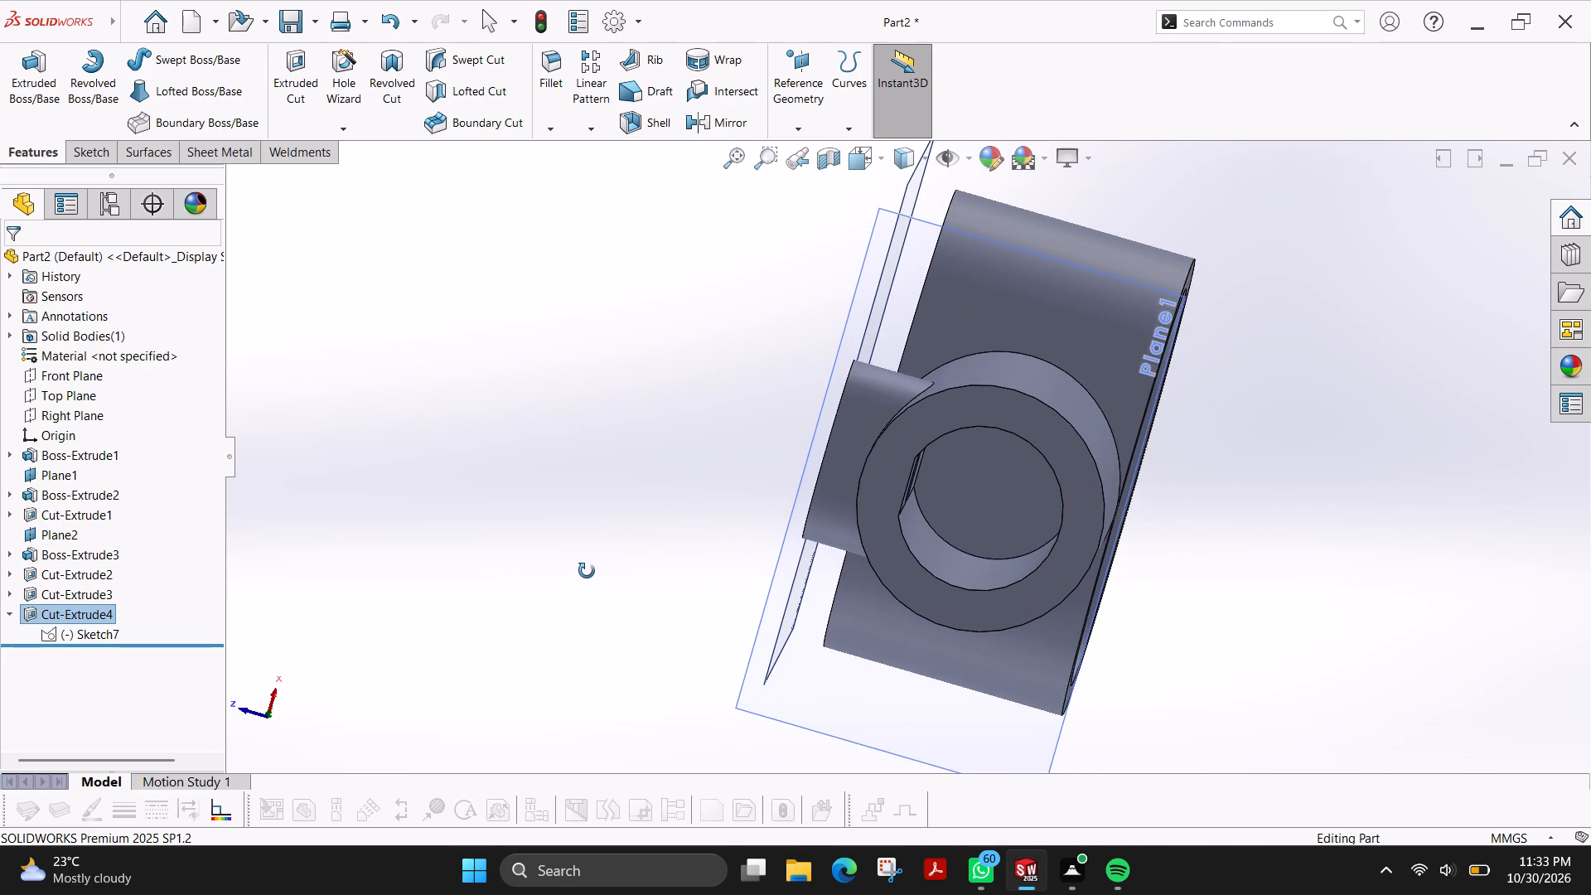
pyautogui.moveTo(587, 571); pyautogui.dragTo(581, 551, button='middle')
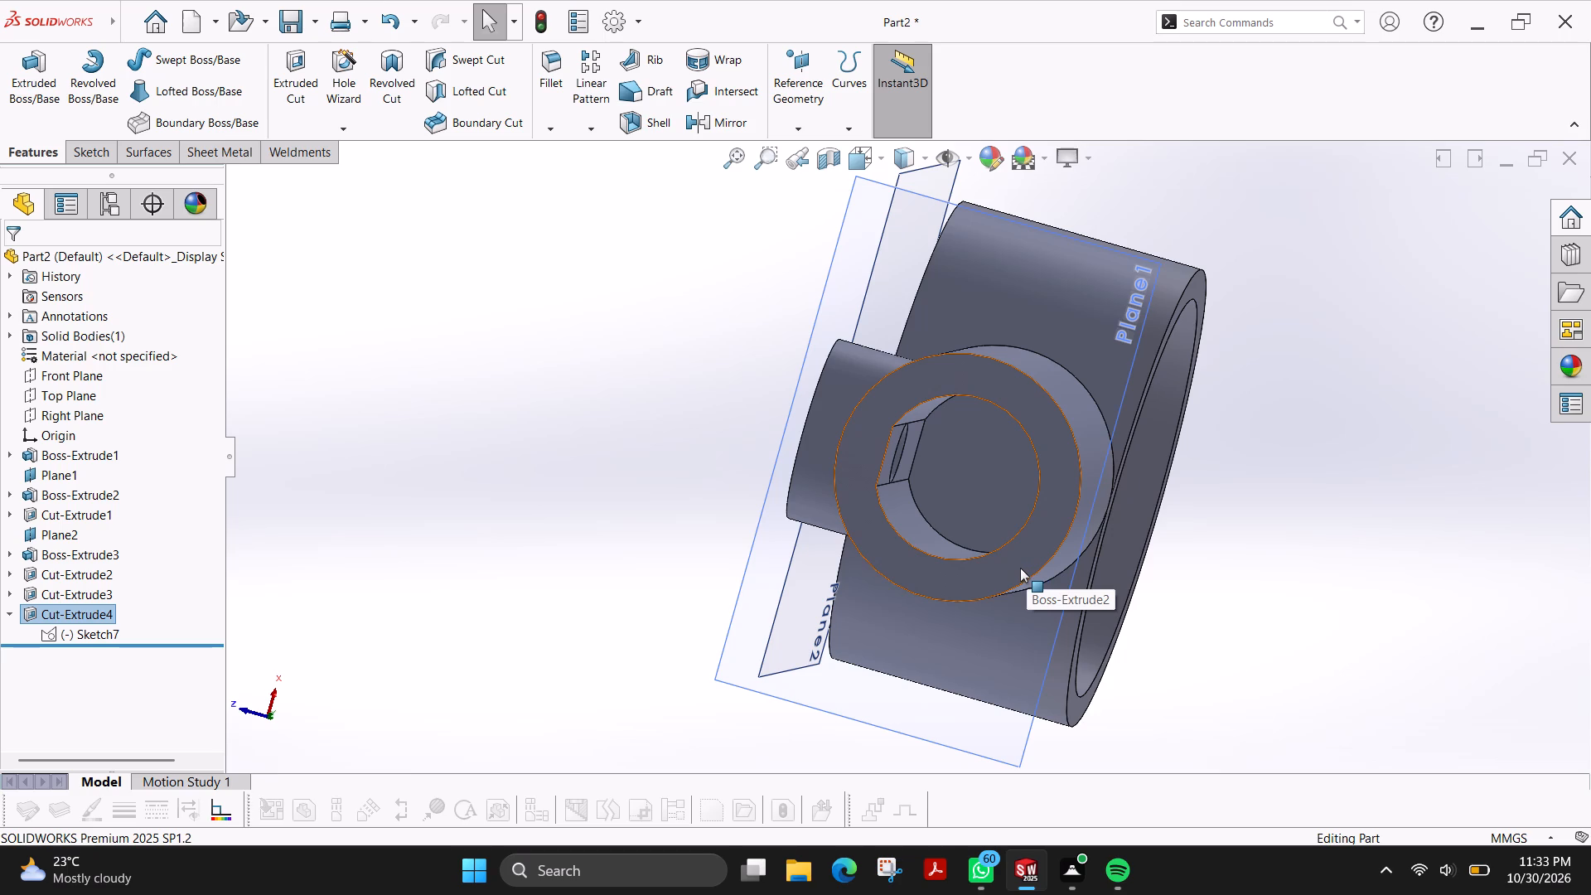
pyautogui.moveTo(787, 410); pyautogui.dragTo(946, 560, button='middle')
pyautogui.moveTo(511, 617); pyautogui.dragTo(468, 501, button='middle')
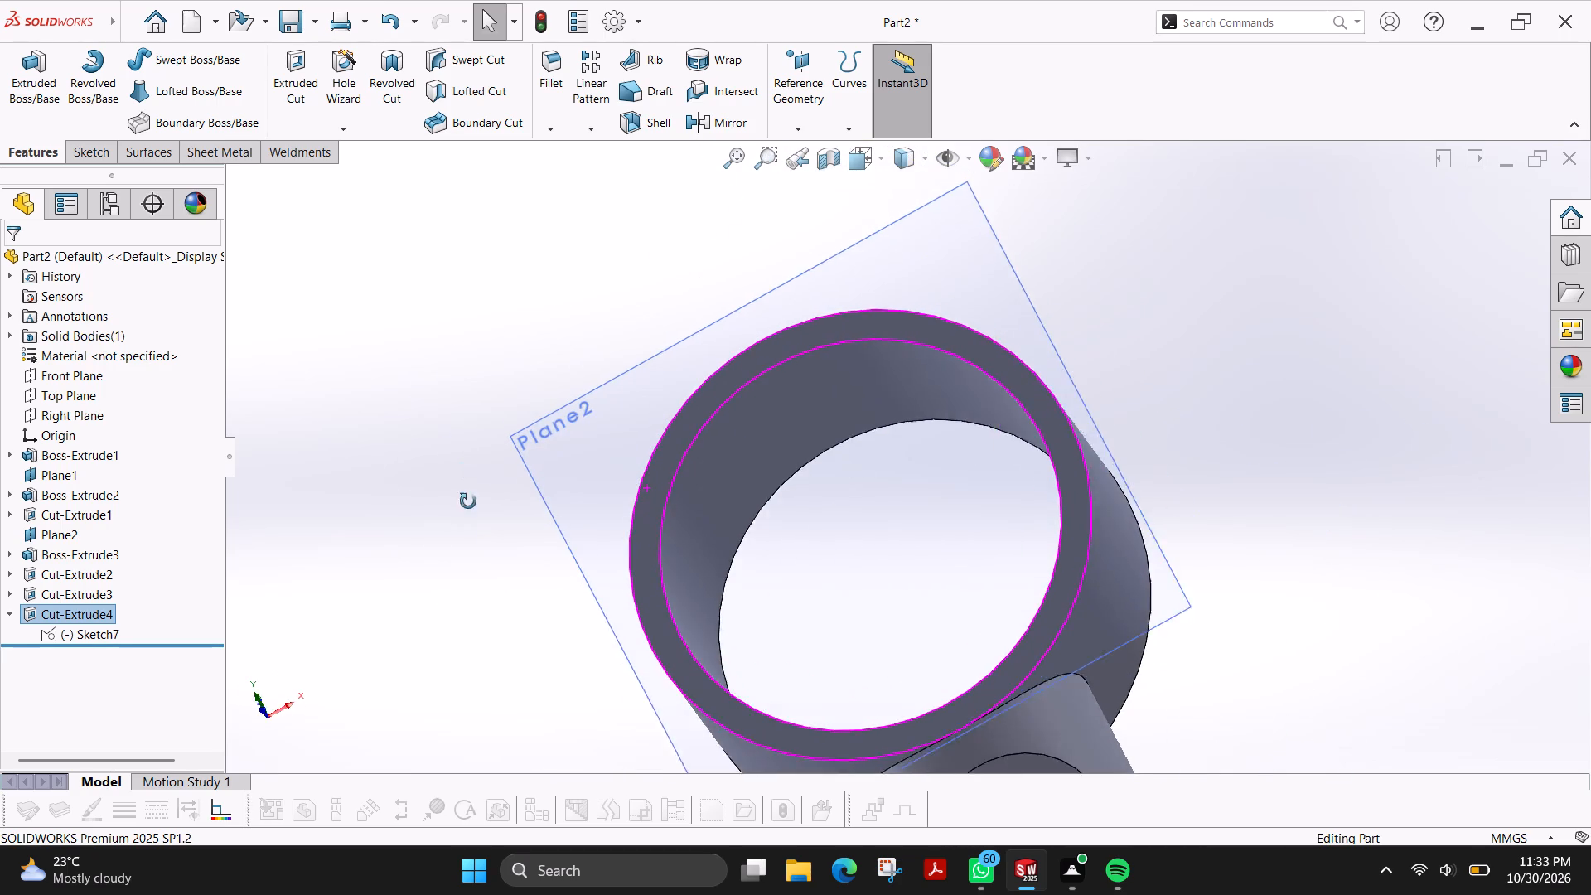
pyautogui.moveTo(468, 501); pyautogui.dragTo(464, 638, button='middle')
# Hide the reference planes Plane2 and Plane1 so that only the solid part is displayed.
pyautogui.scroll(2, 584, 555)
pyautogui.scroll(1, 929, 373)
pyautogui.scroll(1, 1071, 425)
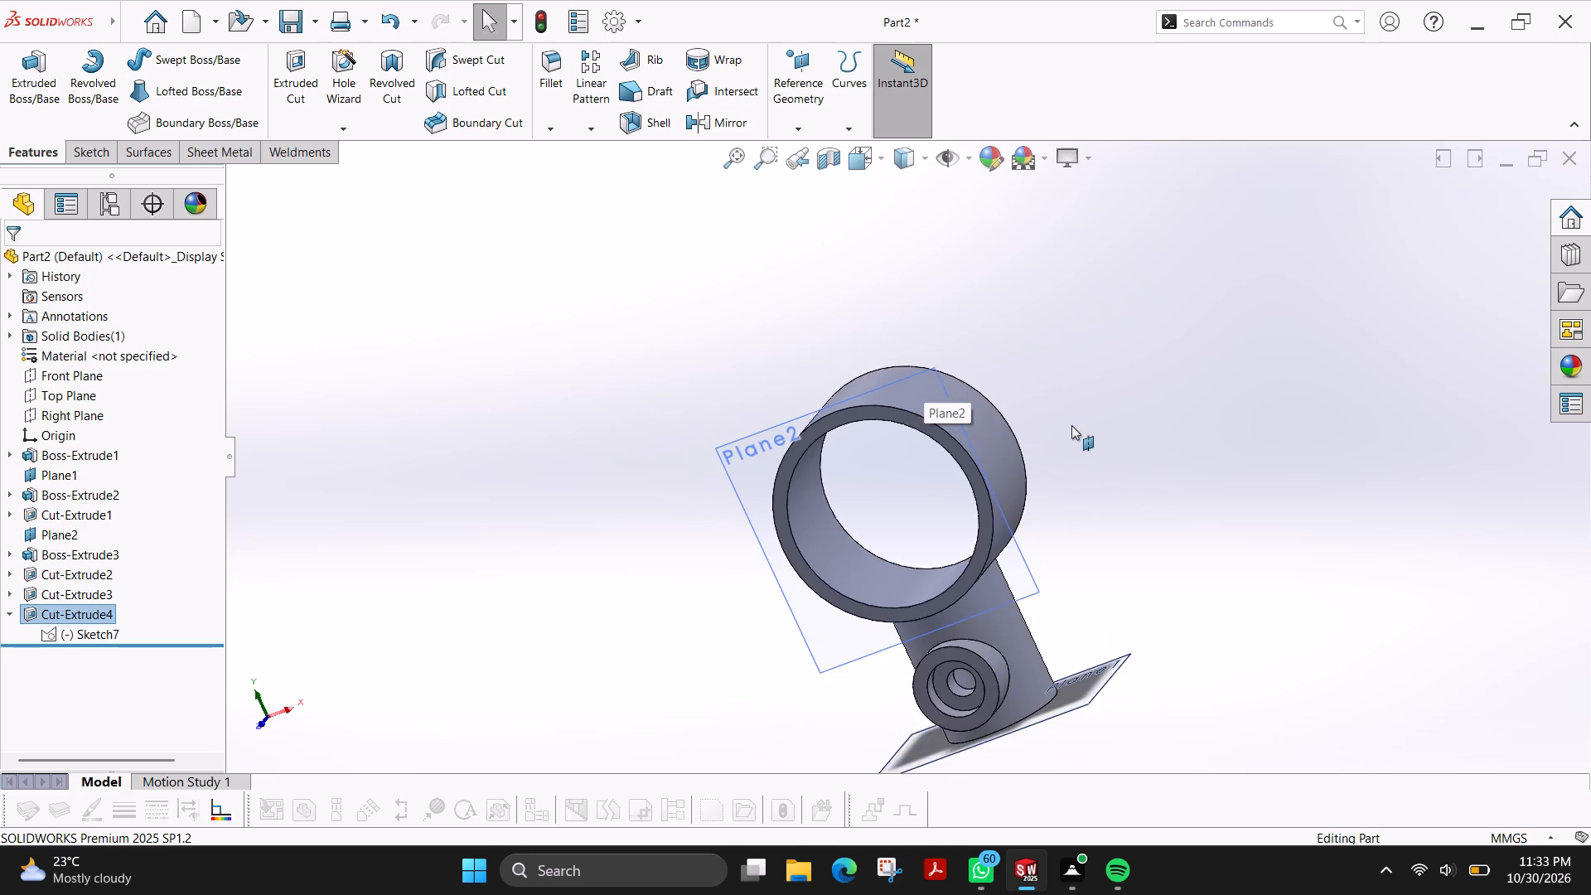
pyautogui.scroll(1, 1071, 425)
pyautogui.moveTo(1069, 424); pyautogui.dragTo(1068, 470, button='middle')
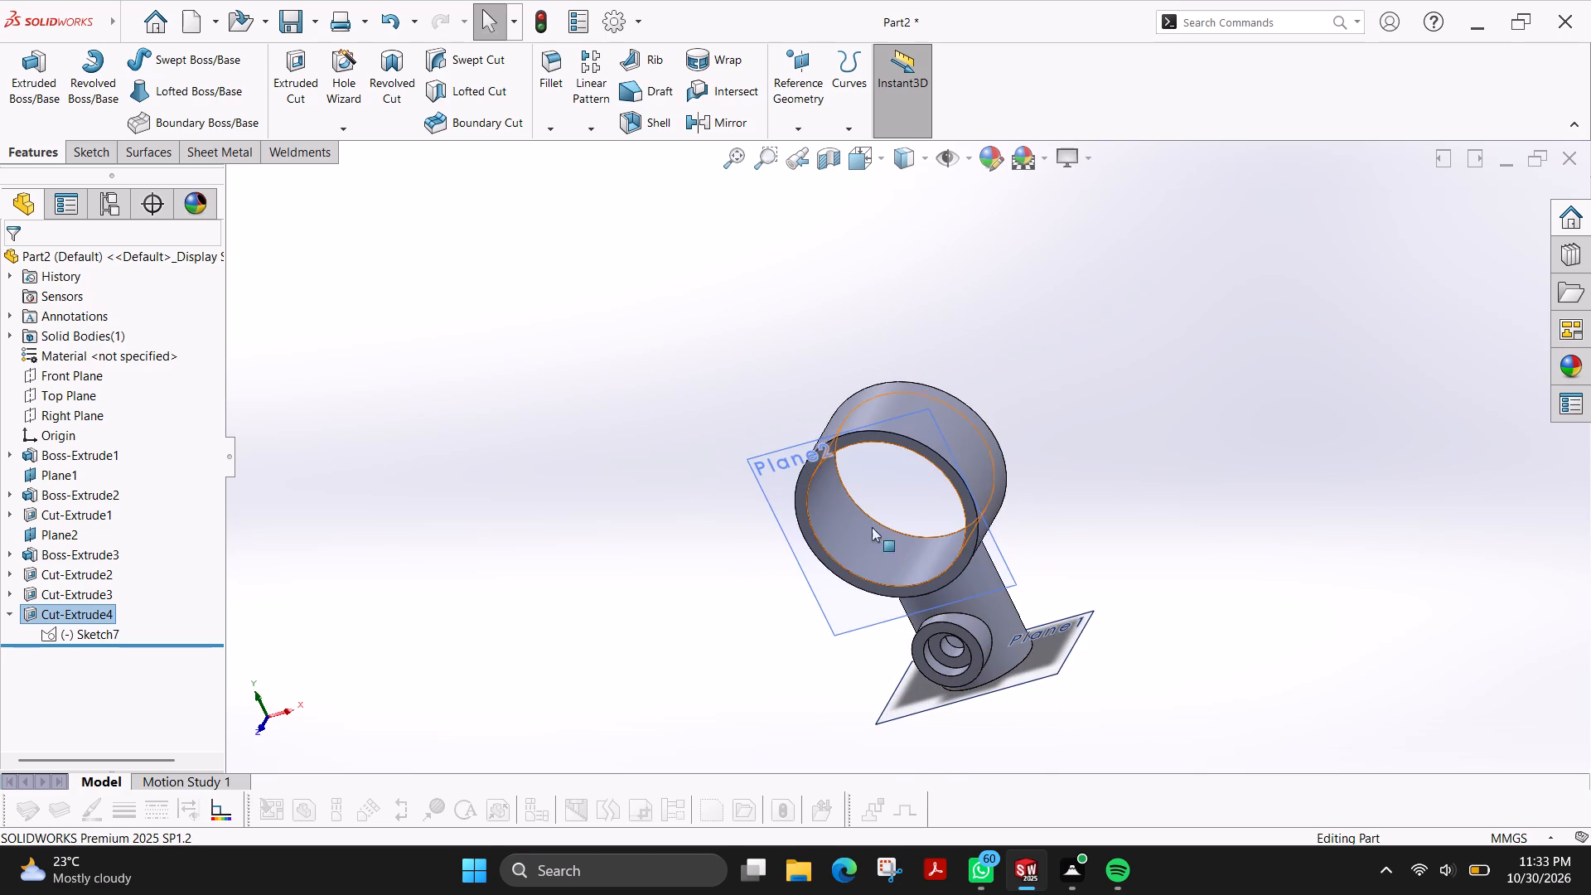
pyautogui.rightClick(771, 452)
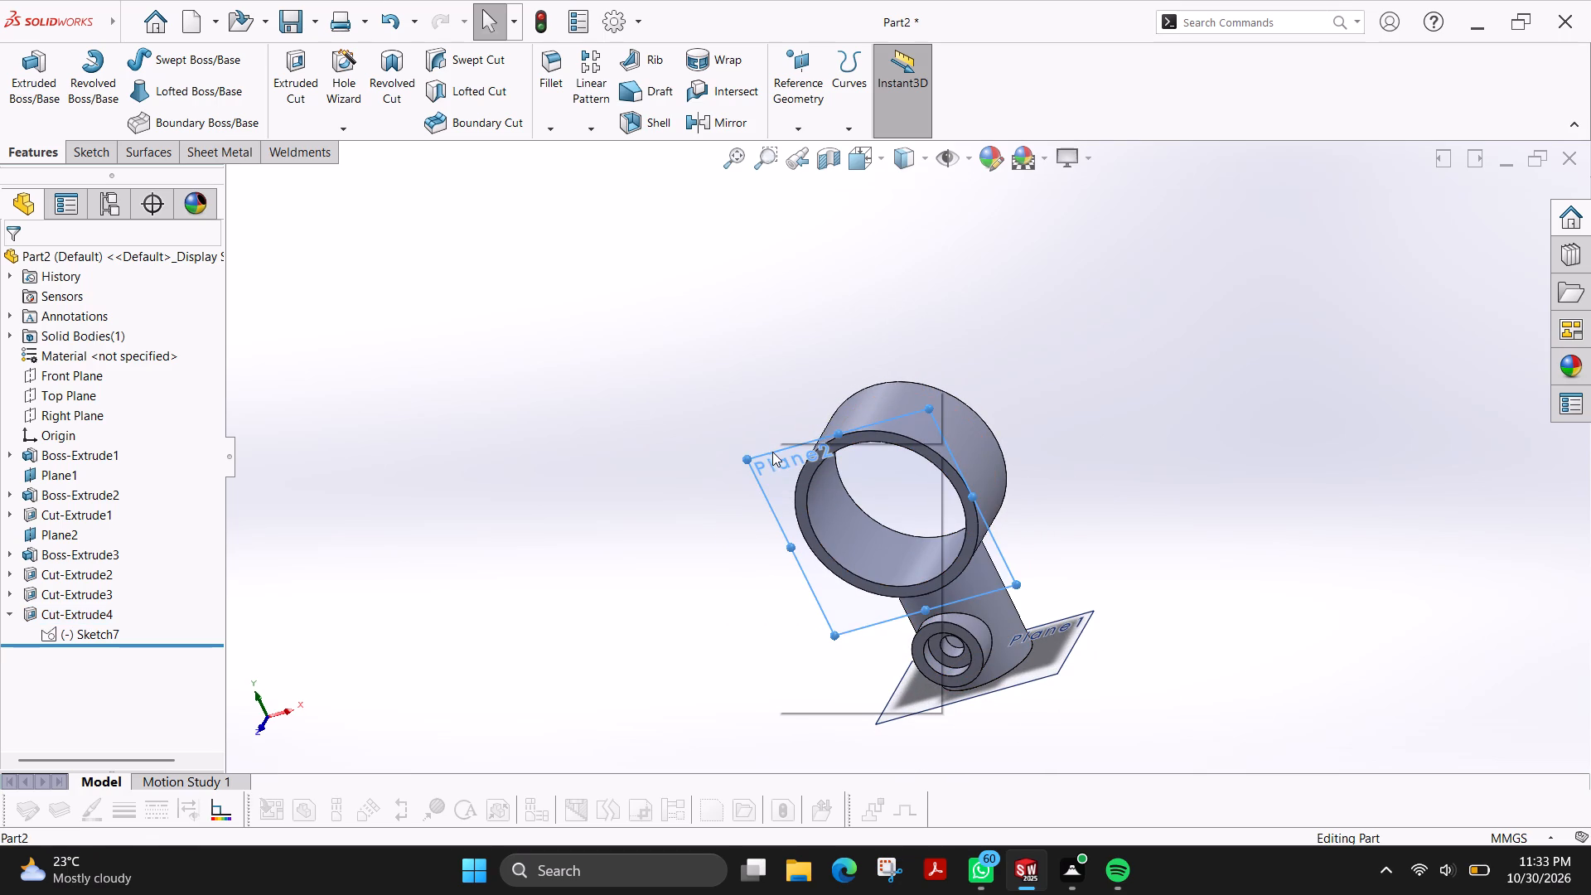
pyautogui.click(848, 421)
pyautogui.rightClick(1059, 656)
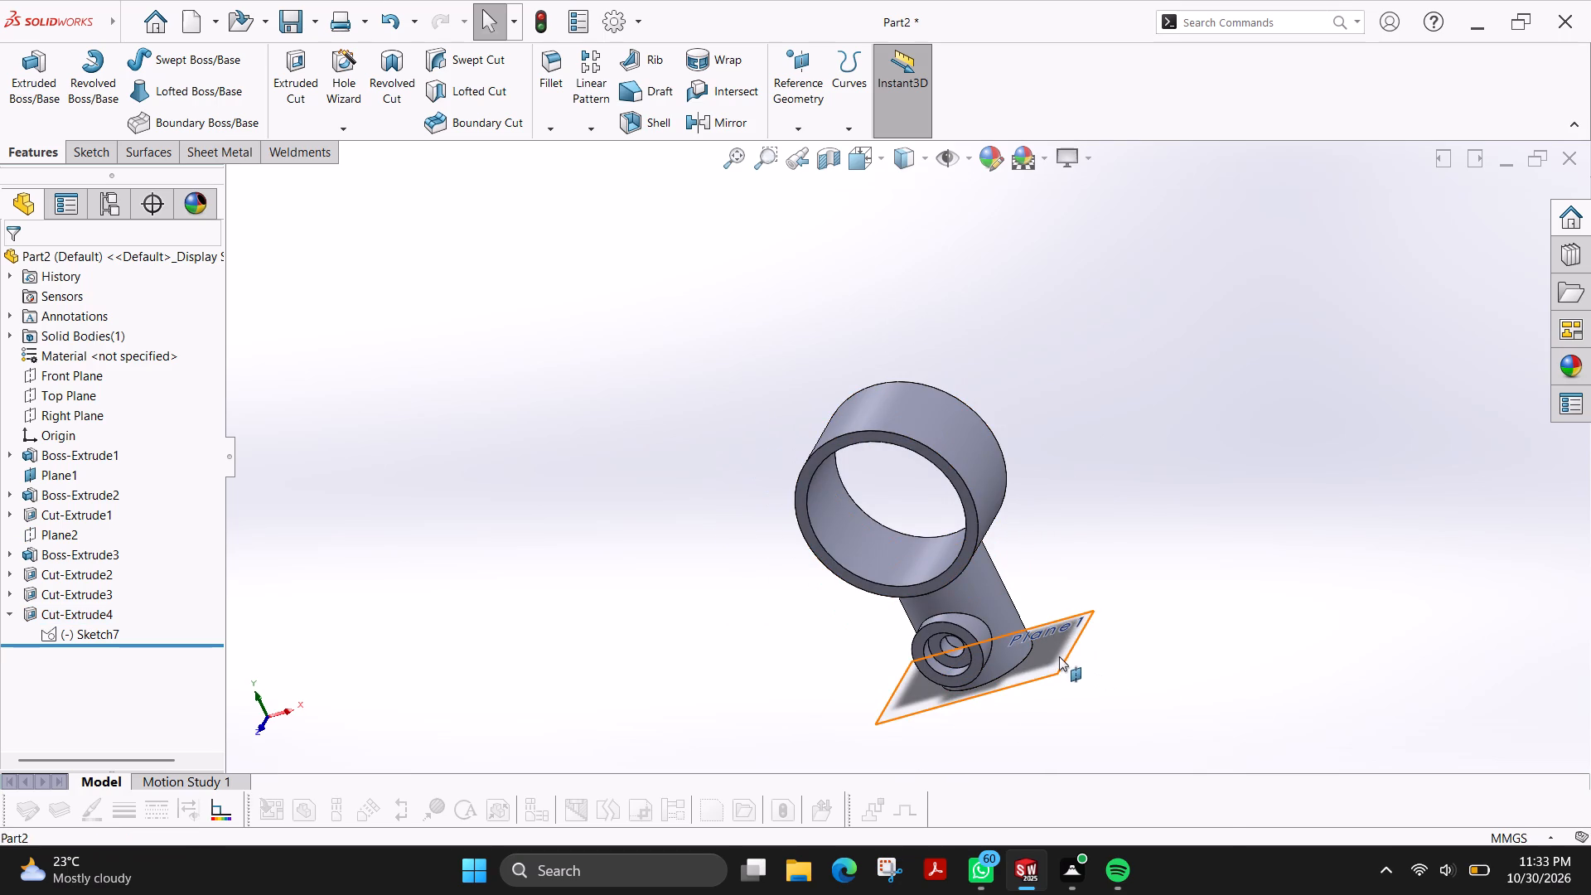
pyautogui.click(1127, 615)
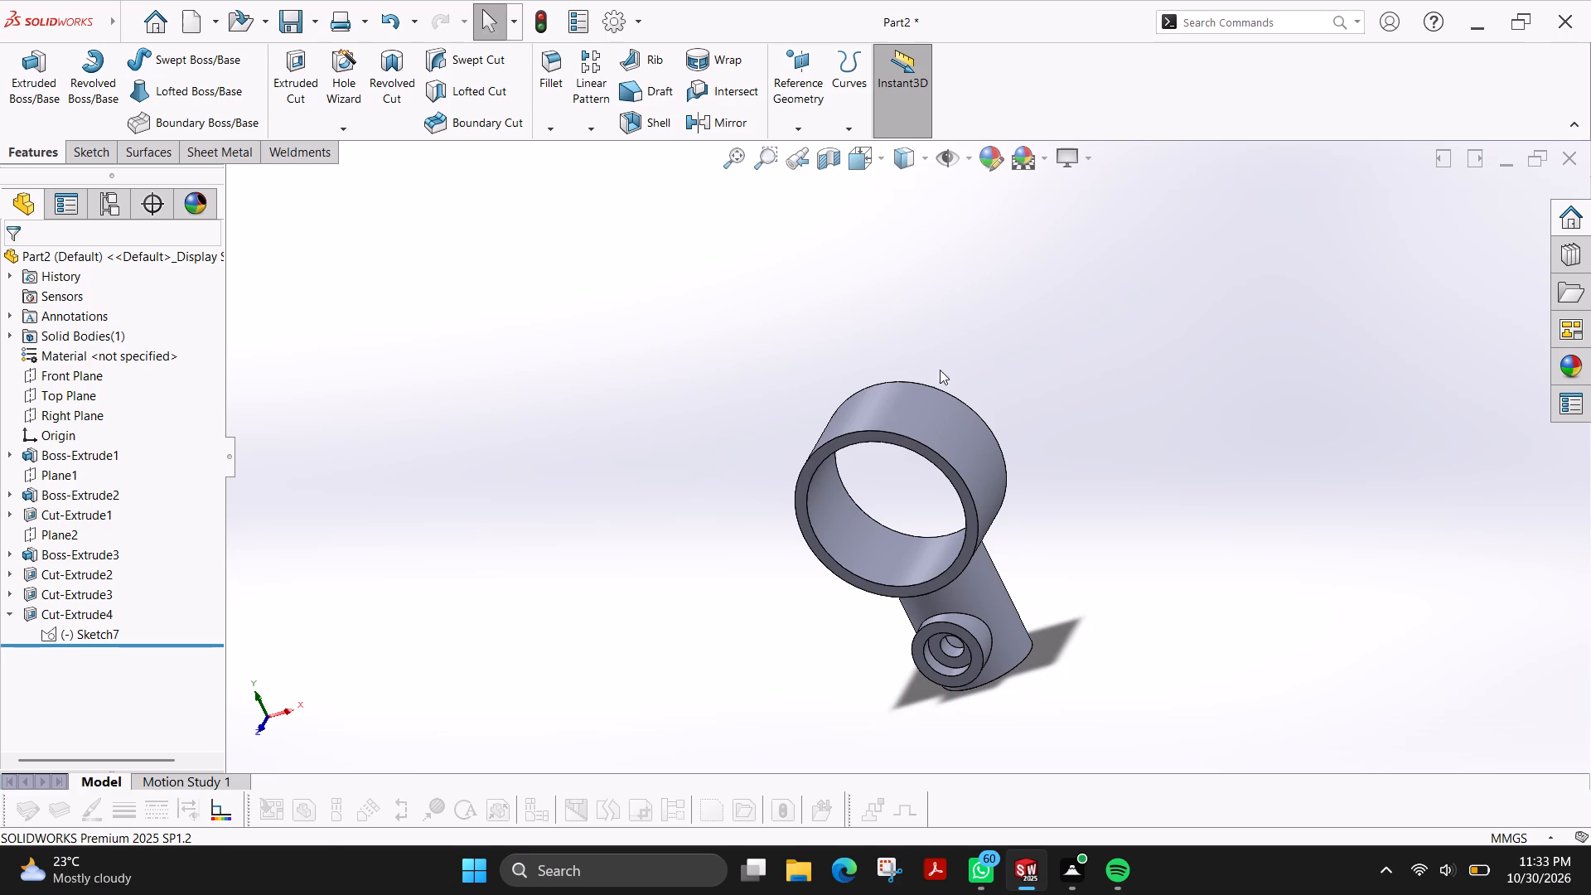
# Orient the part to the standard isometric view.
pyautogui.click(878, 160)
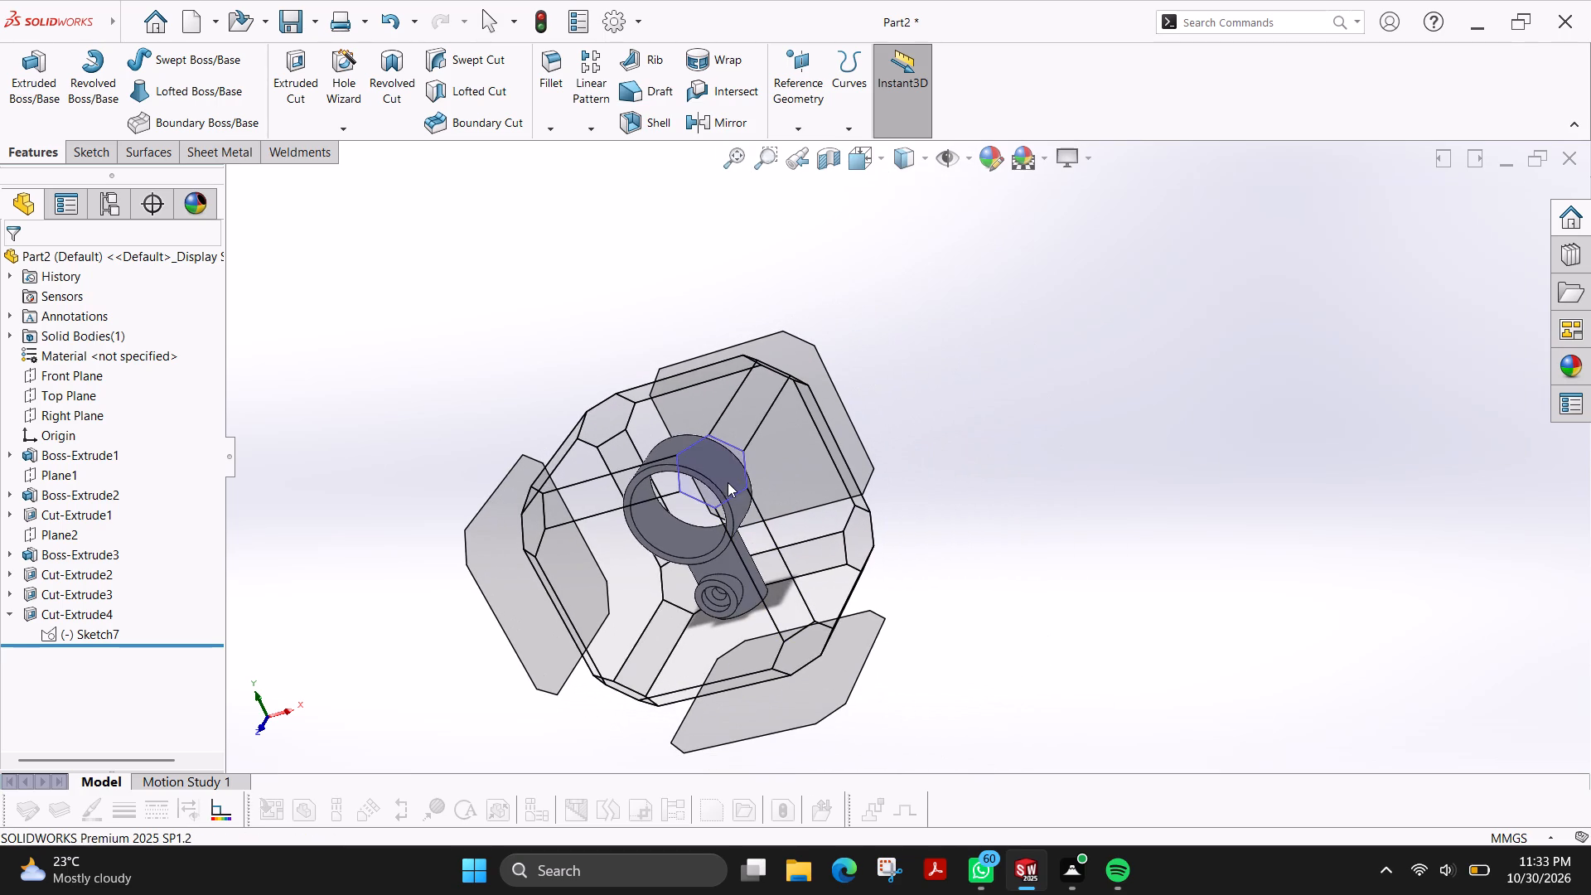
pyautogui.click(718, 481)
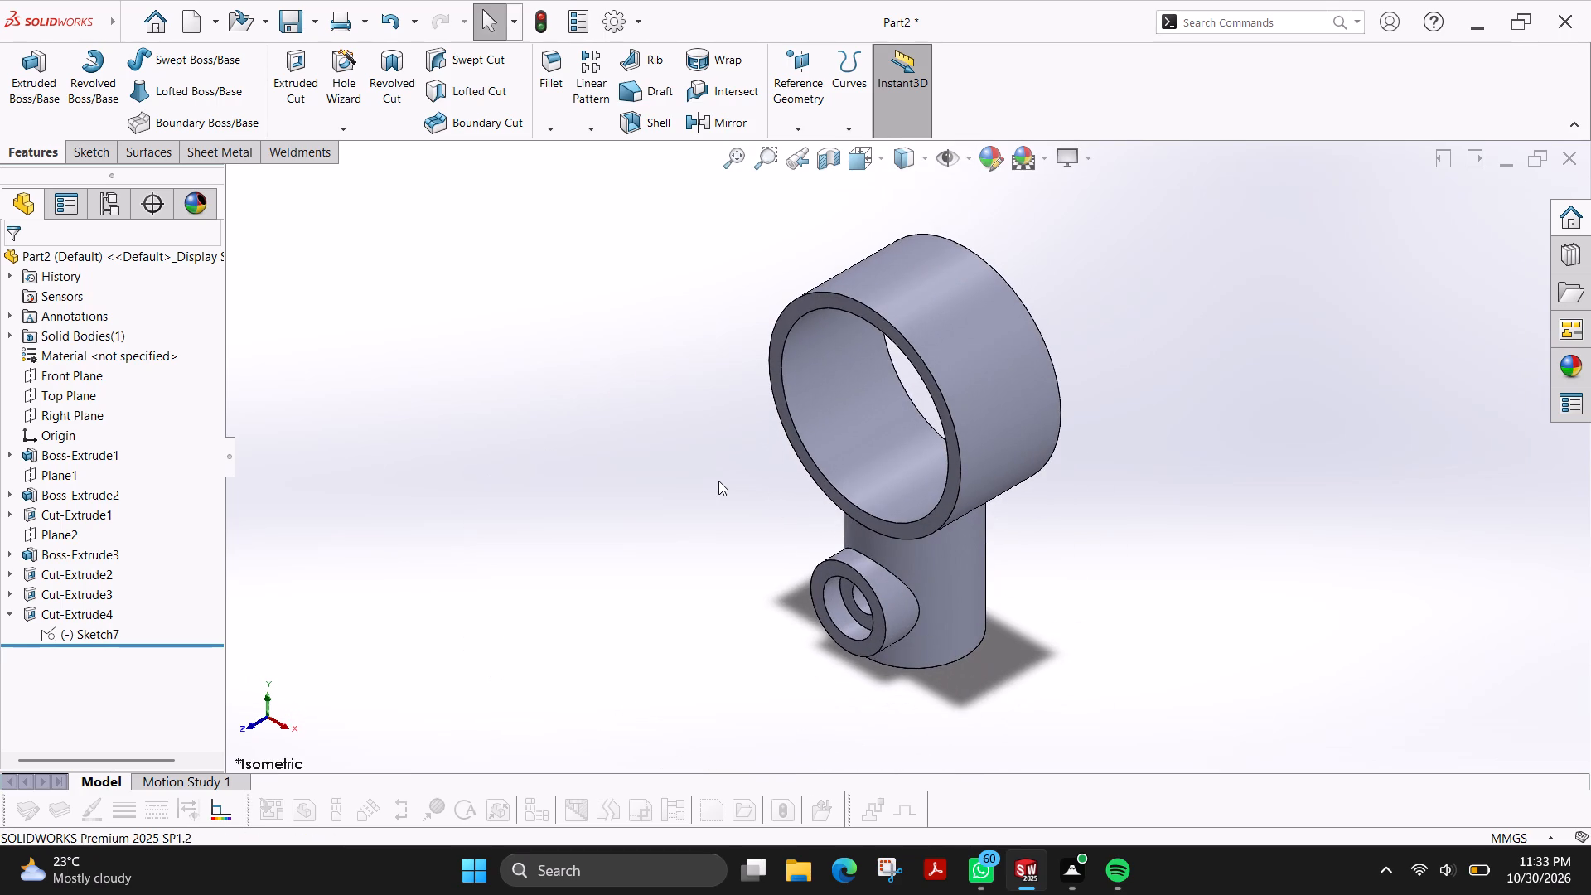
# Save the part as fujiPart139 in the solidworks folder inside Desktop's fuji drawing file folder.
pyautogui.hotkey('ctrl', 's')
pyautogui.click(227, 61)
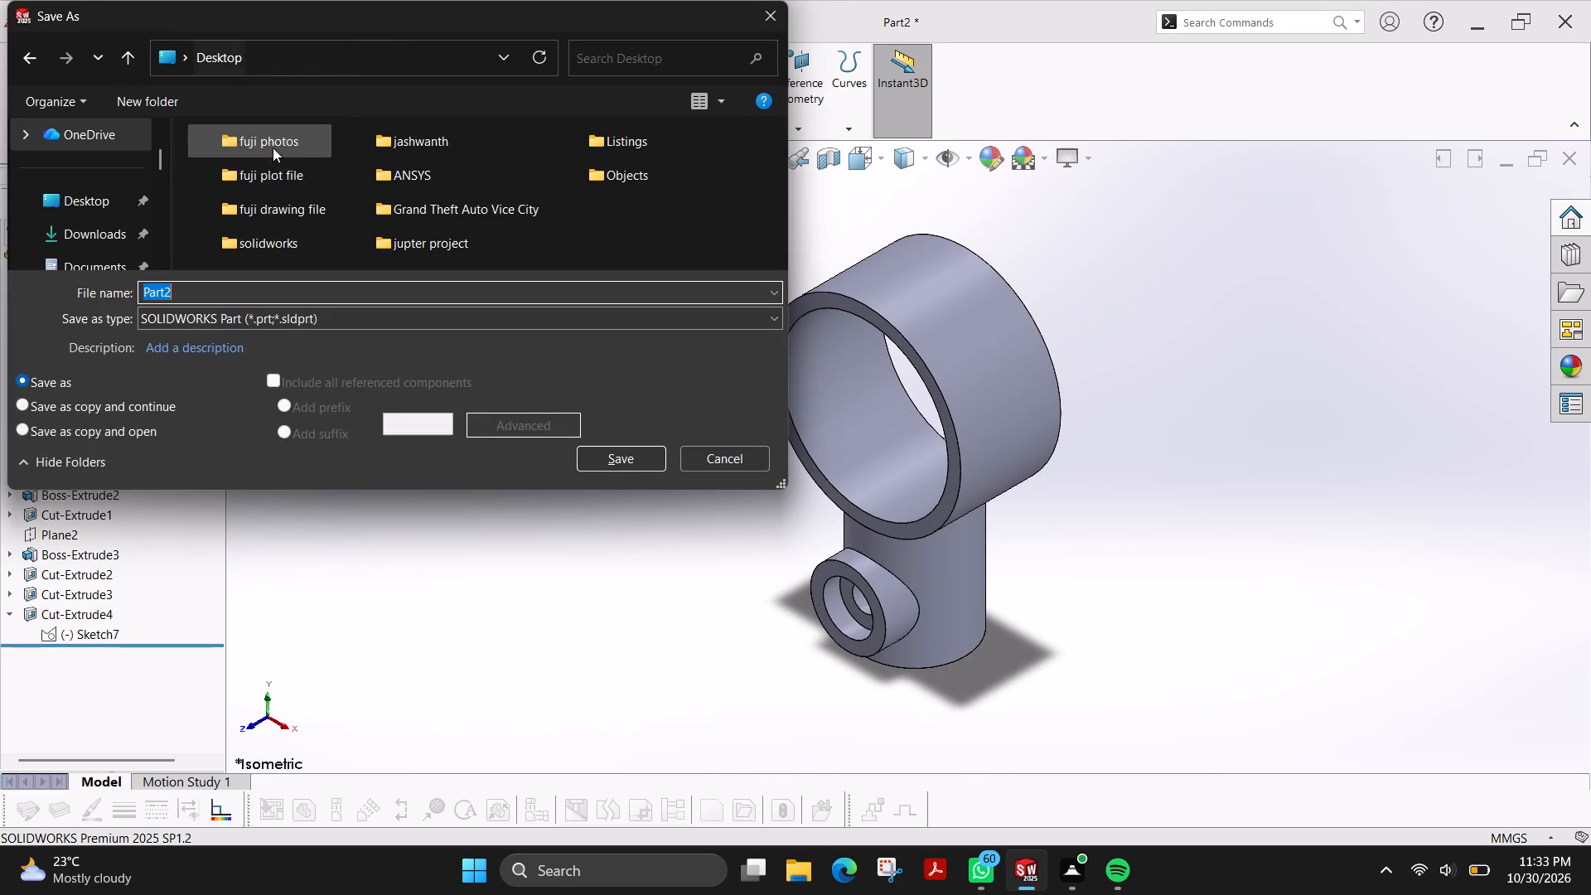
pyautogui.doubleClick(296, 200)
pyautogui.doubleClick(283, 169)
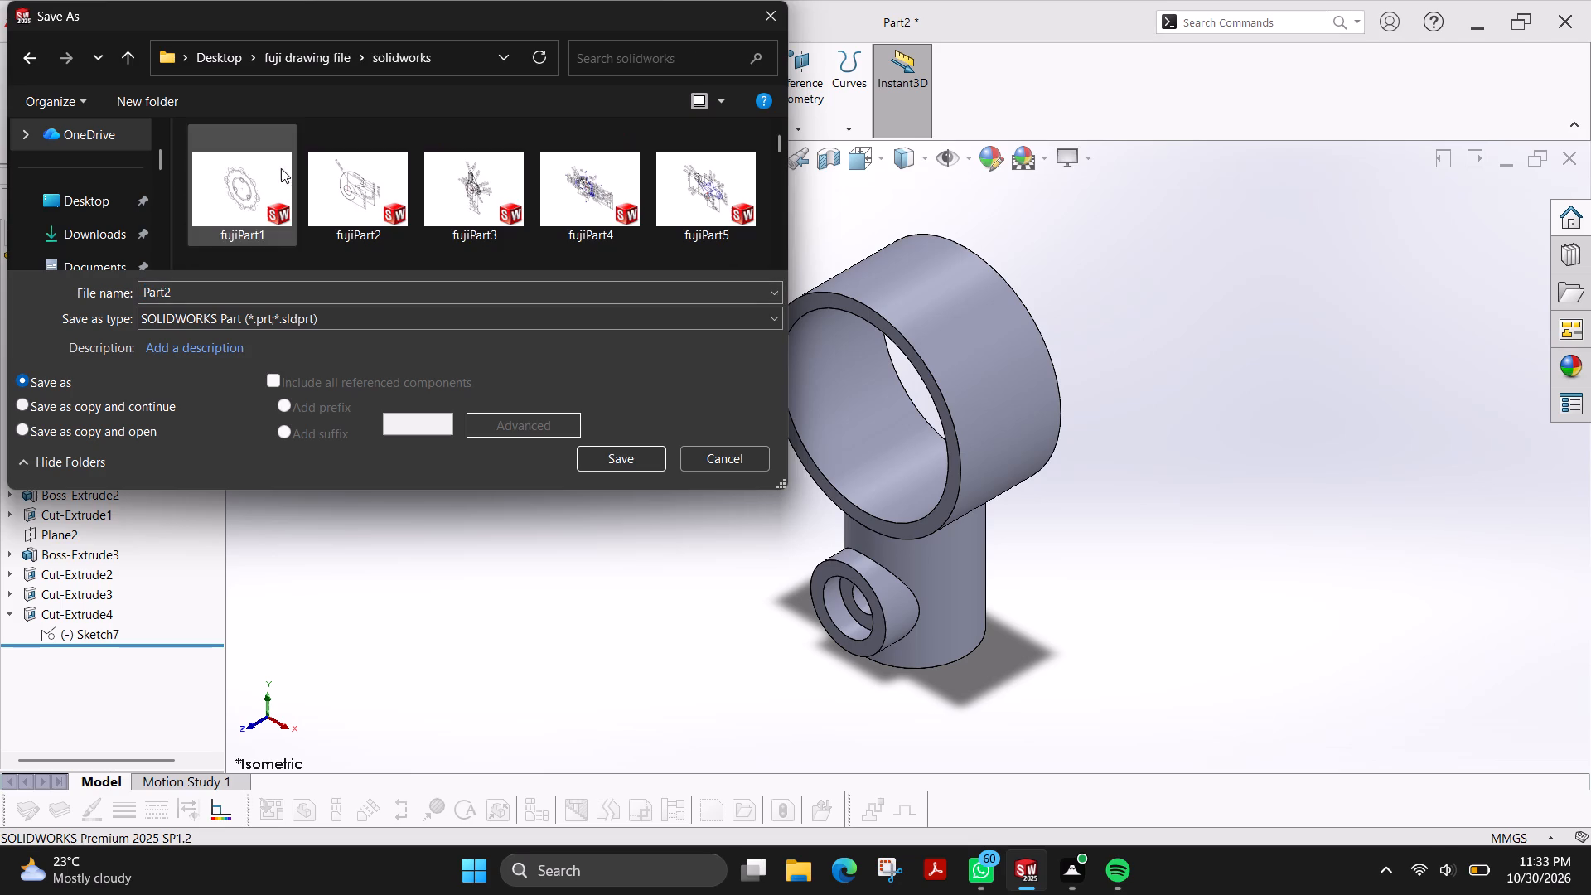
pyautogui.moveTo(780, 144); pyautogui.dragTo(785, 259)
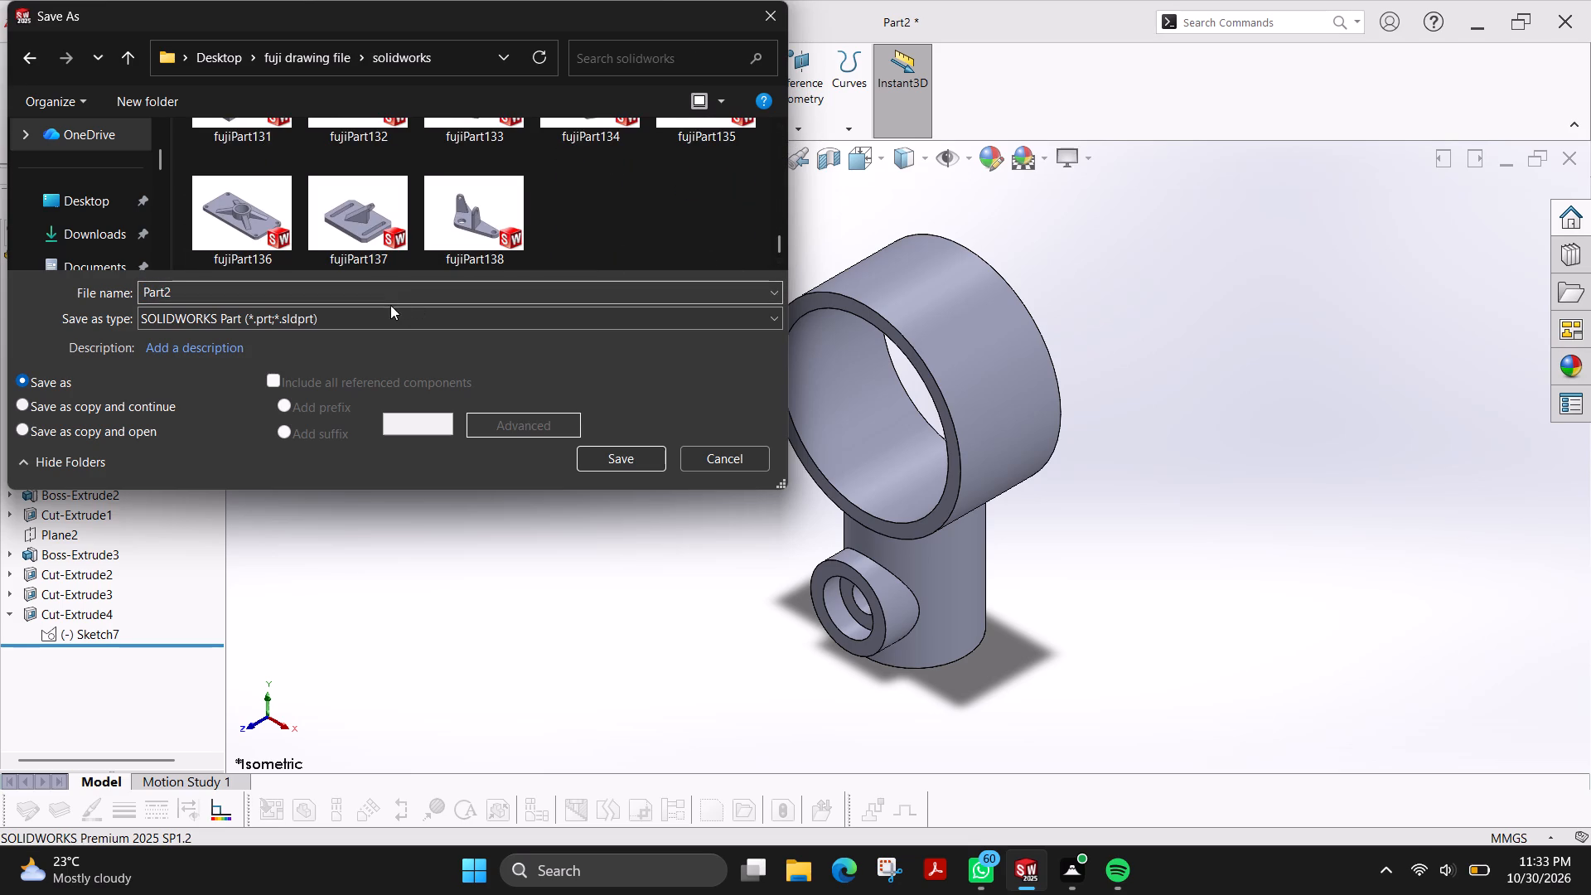
pyautogui.click(379, 288)
pyautogui.press('Left')
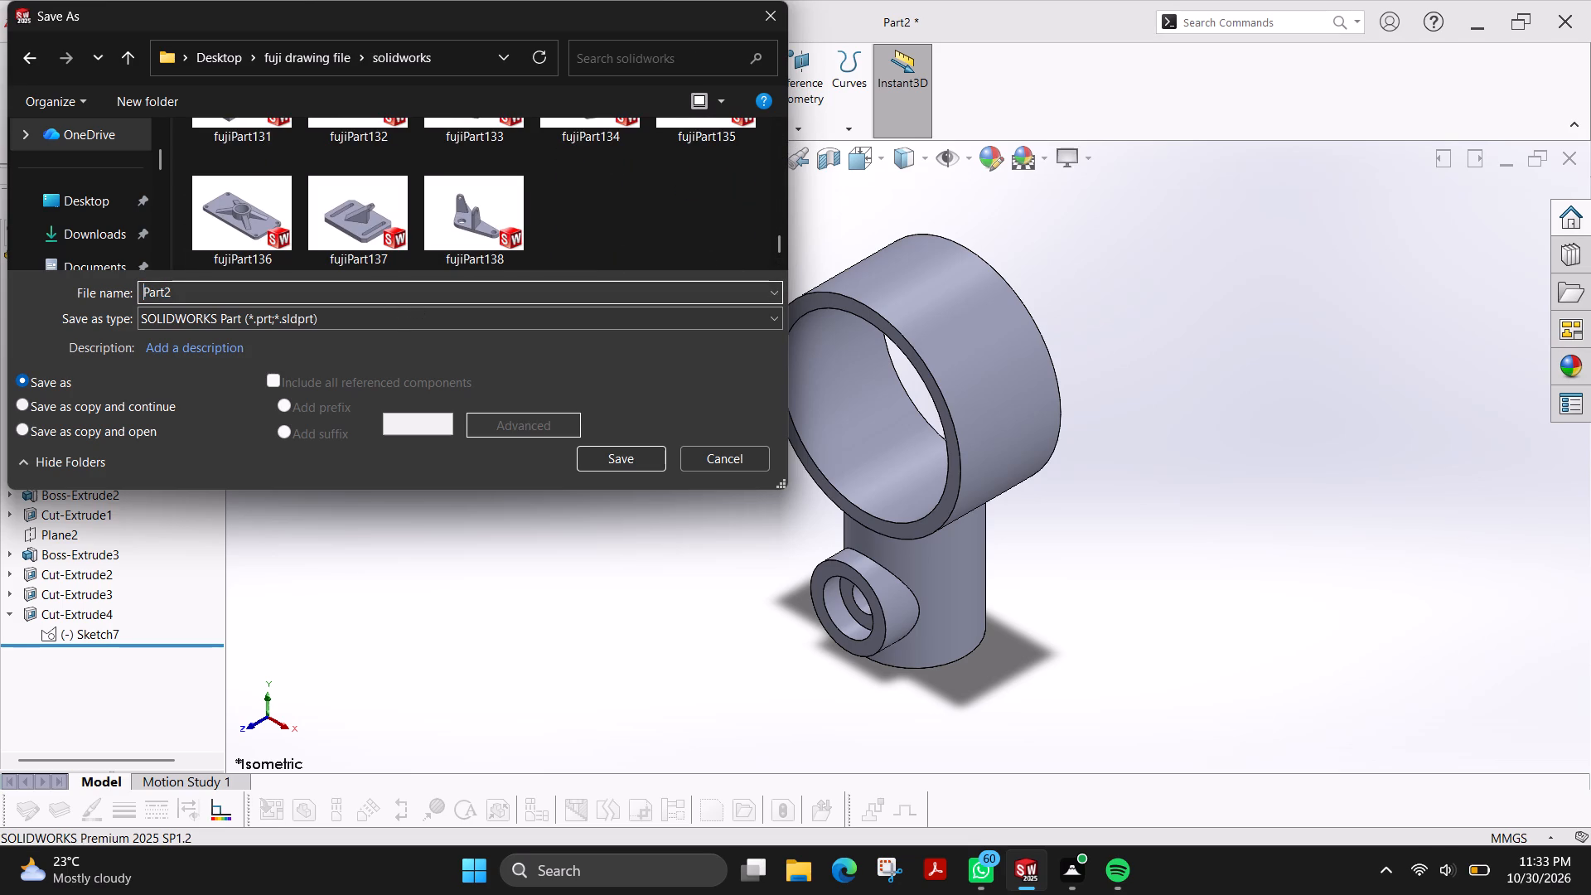
pyautogui.press('Left')
pyautogui.write('fuji')
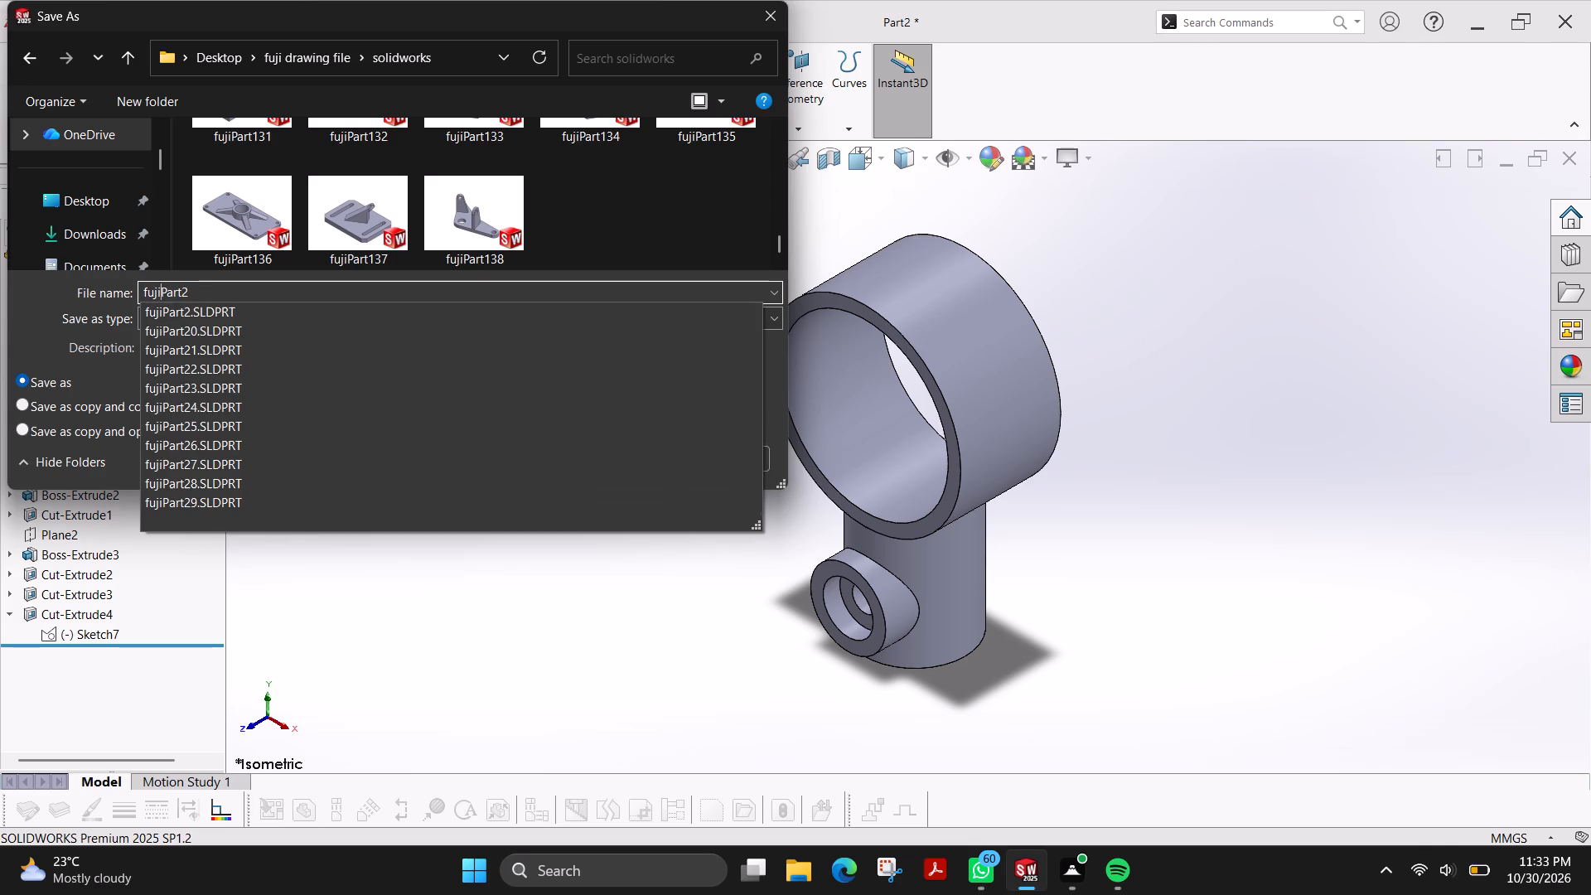
pyautogui.press('Right')
pyautogui.press('Right')
pyautogui.press('Right')
pyautogui.press('Right')
pyautogui.press('Right')
pyautogui.press('Right')
pyautogui.press('Right')
pyautogui.press('Right')
pyautogui.press('Right')
pyautogui.press('Right')
pyautogui.press('Right')
pyautogui.press('Right')
pyautogui.press('Right')
pyautogui.press('Right')
pyautogui.press('Right')
pyautogui.press('Right')
pyautogui.press('Right')
pyautogui.press('Right')
pyautogui.press('Right')
pyautogui.press('Right')
pyautogui.press('BackSpace')
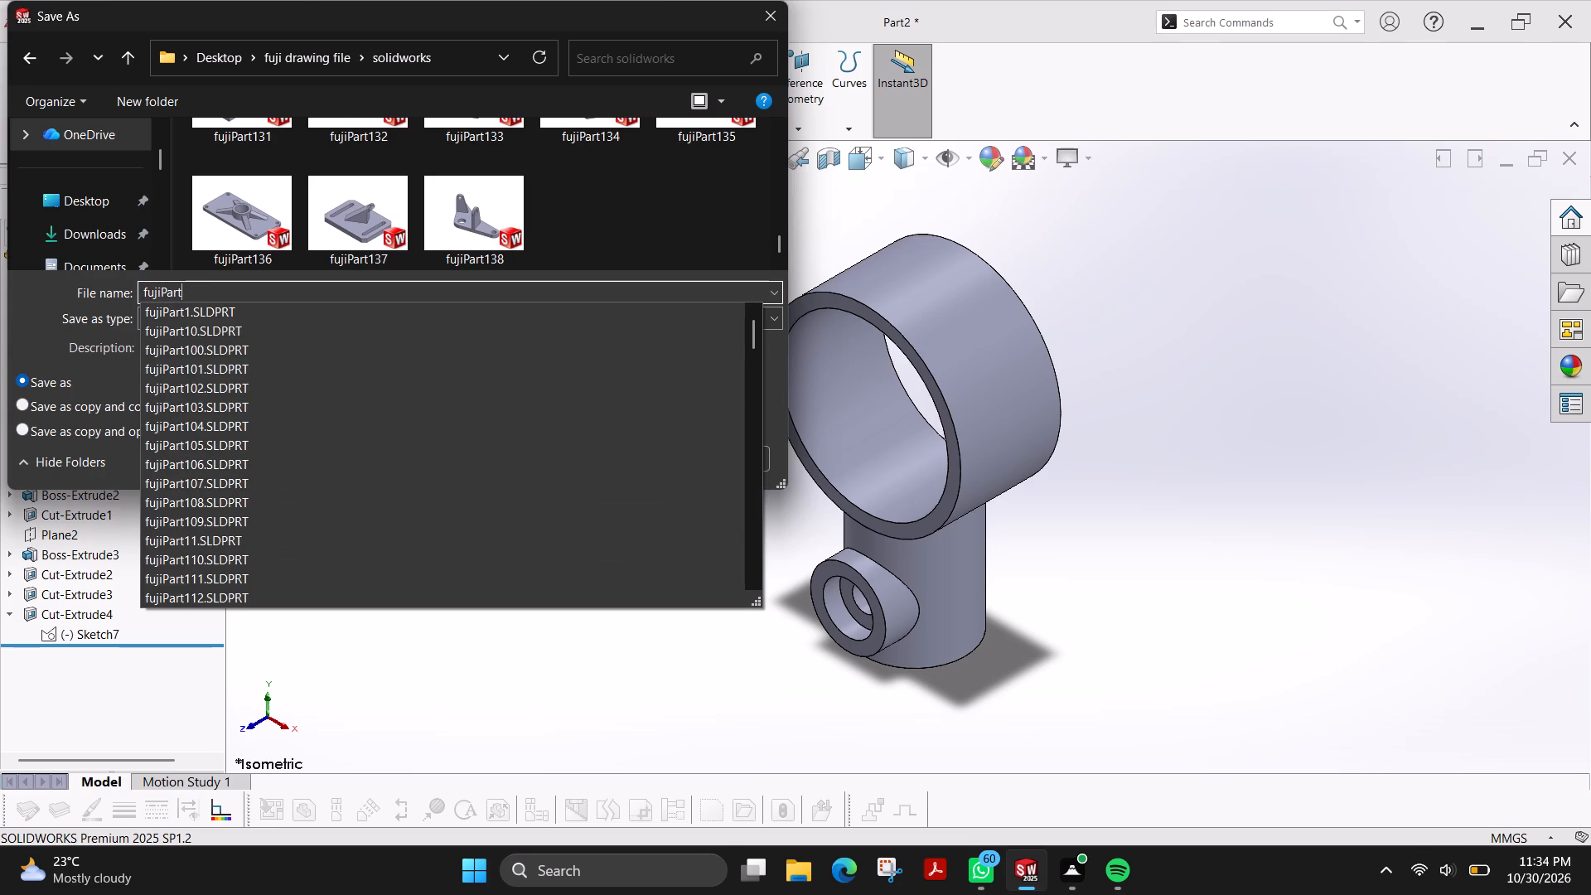
pyautogui.press('1')
pyautogui.press('3')
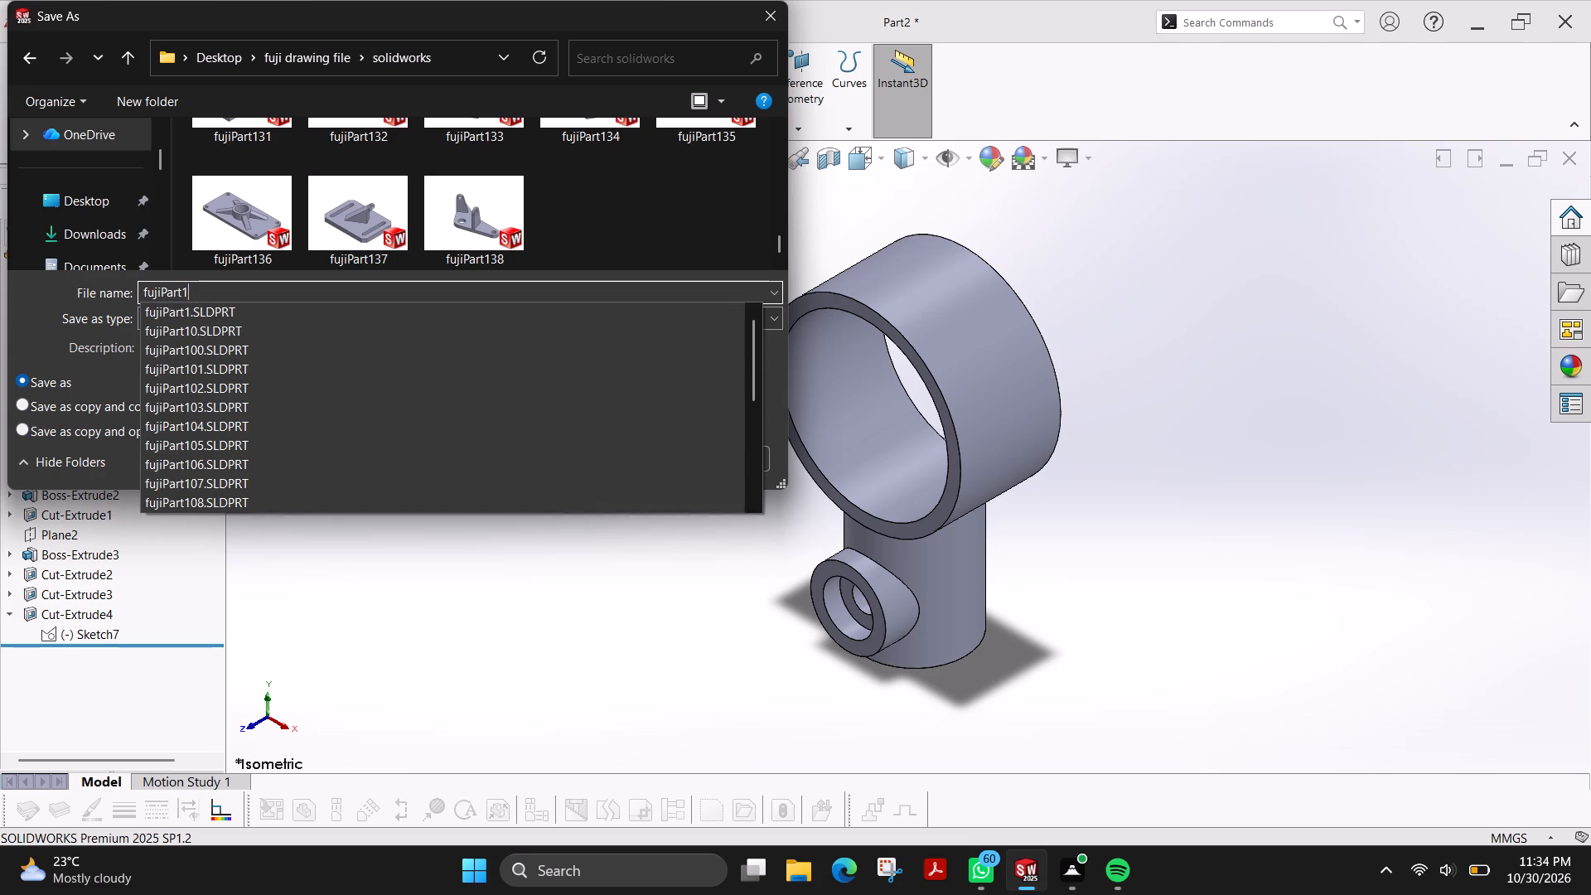
pyautogui.press('9')
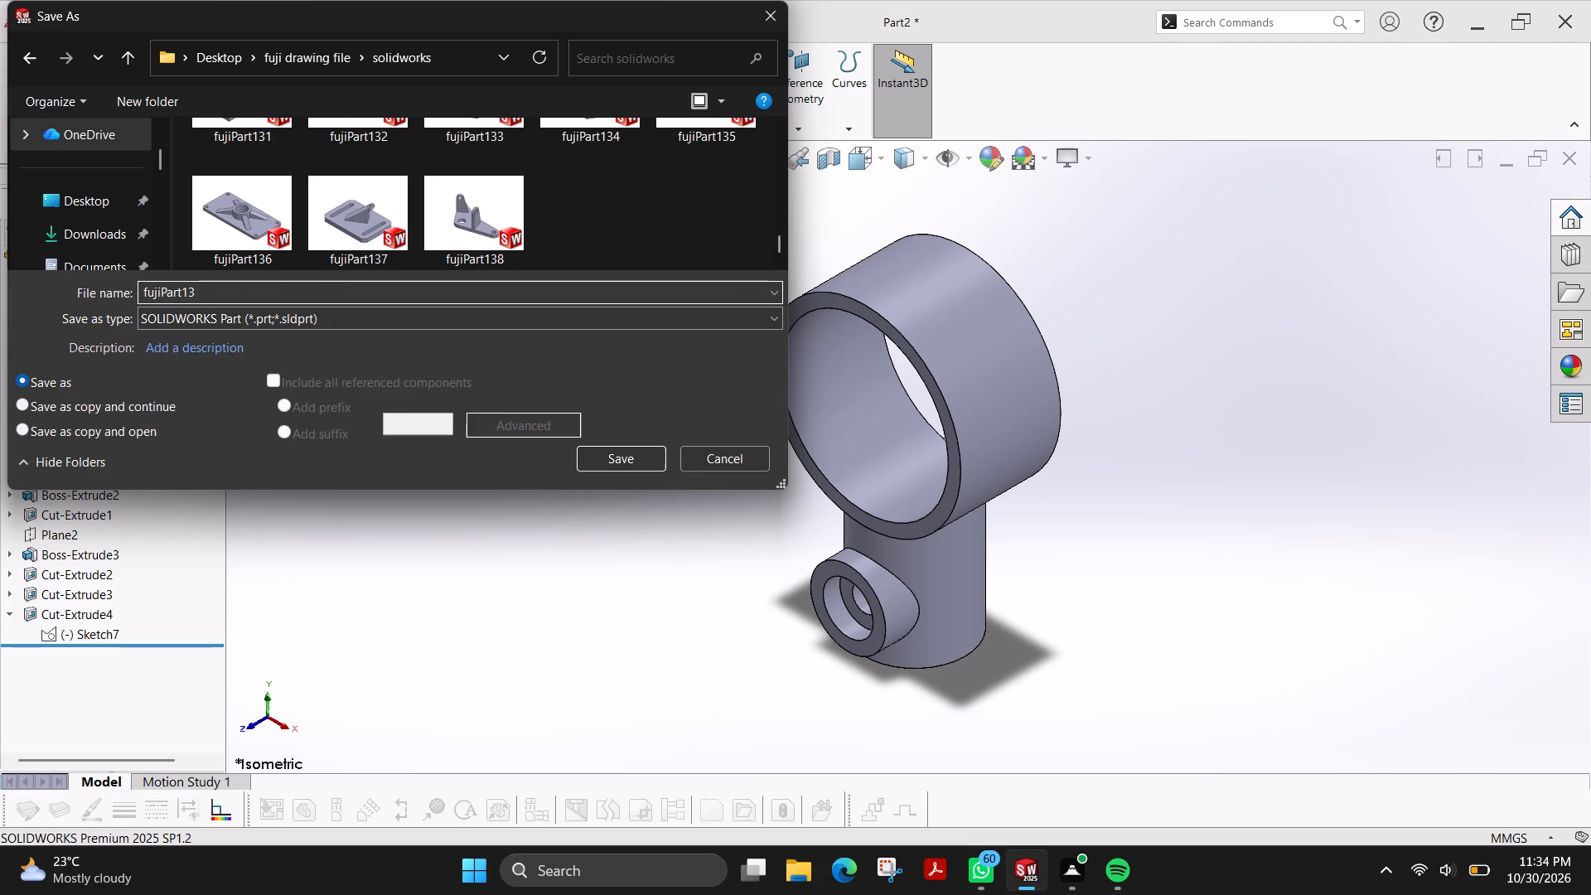
pyautogui.click(618, 462)
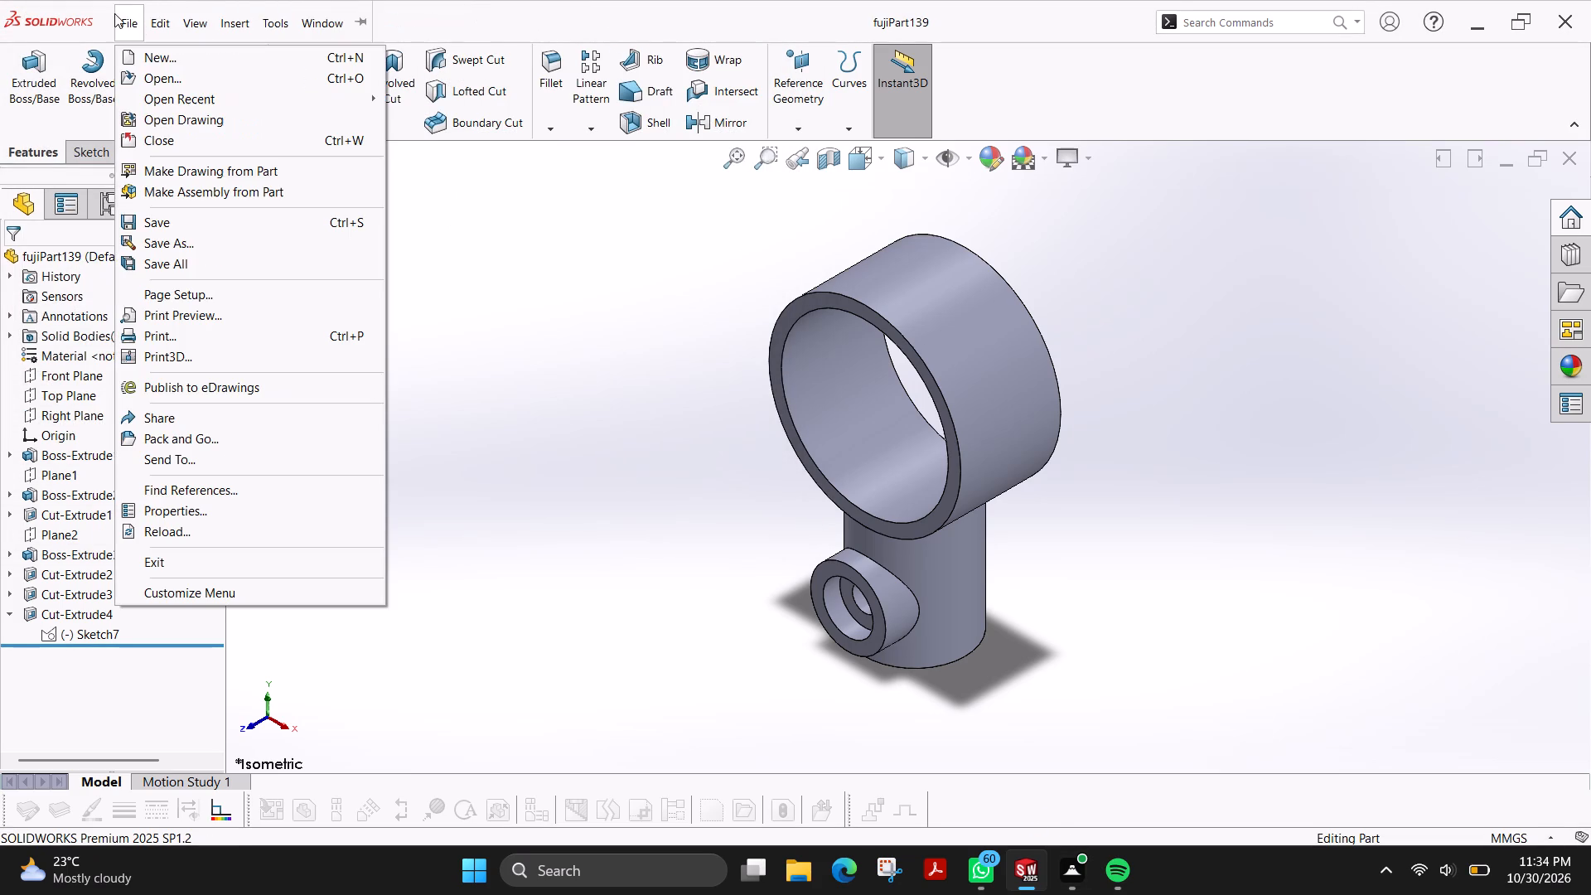
# Save a PDF copy of the part as fujiPart139 in the solid works folder inside Desktop's fuji plot file folder.
pyautogui.click(190, 242)
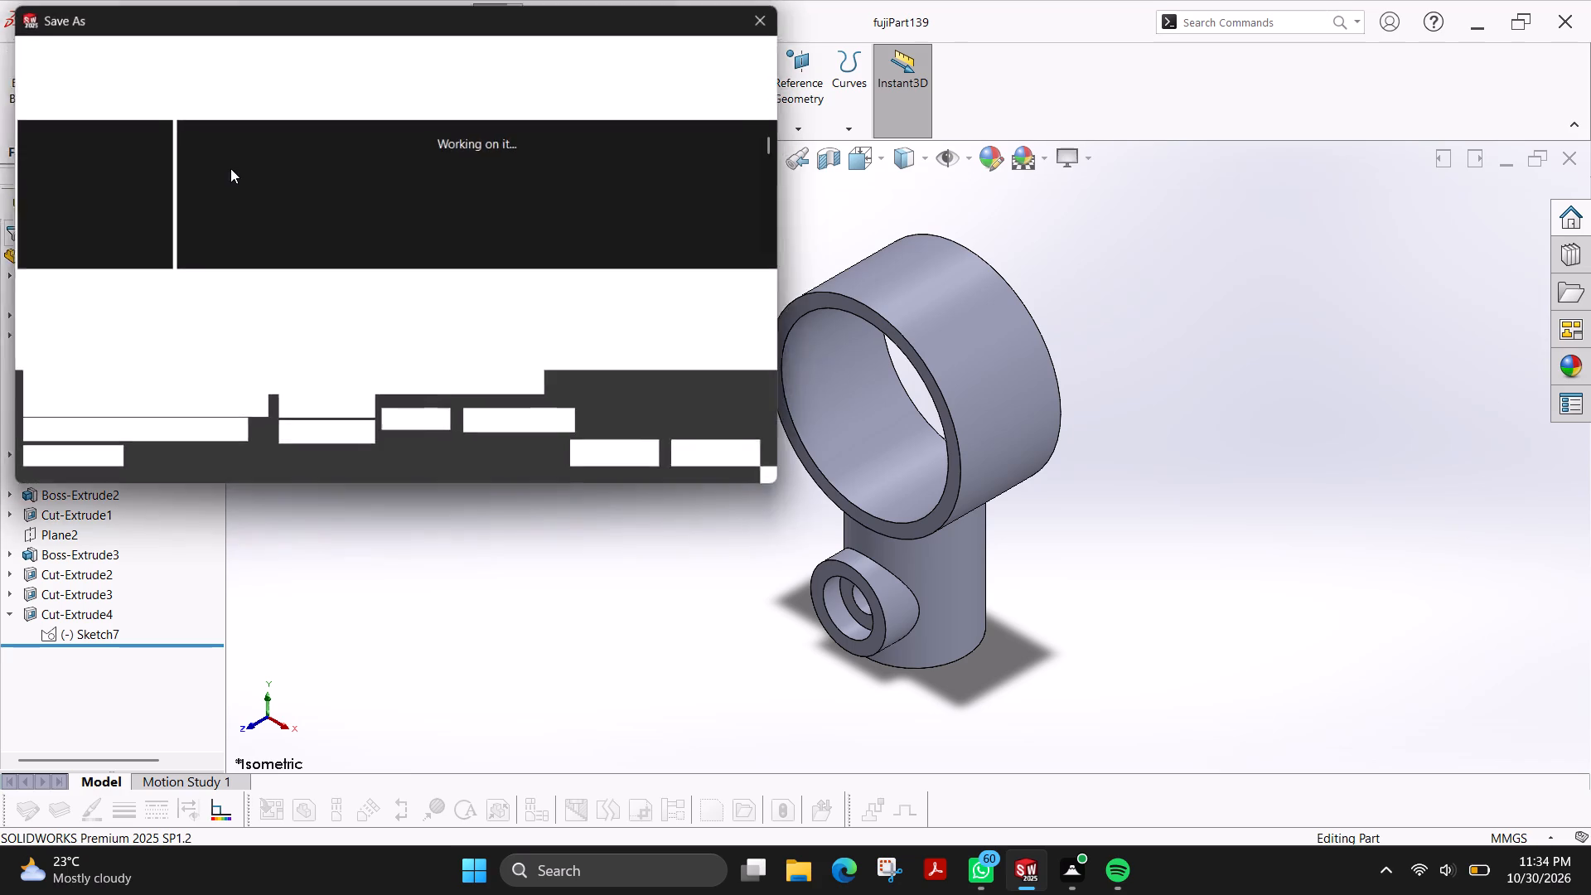
pyautogui.doubleClick(226, 61)
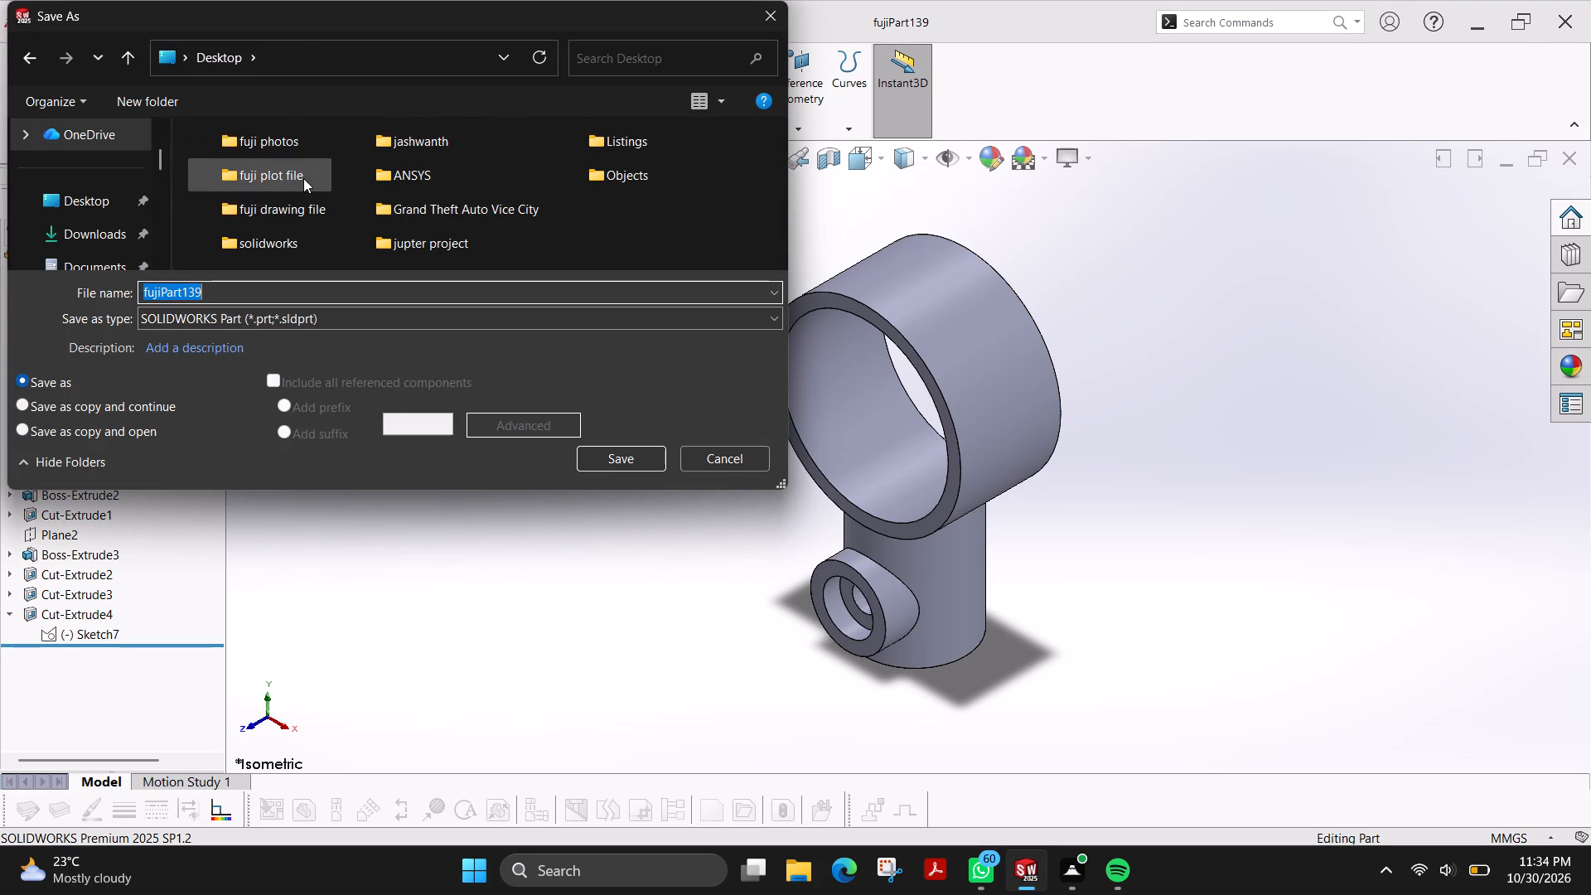
pyautogui.doubleClick(303, 178)
pyautogui.doubleClick(274, 162)
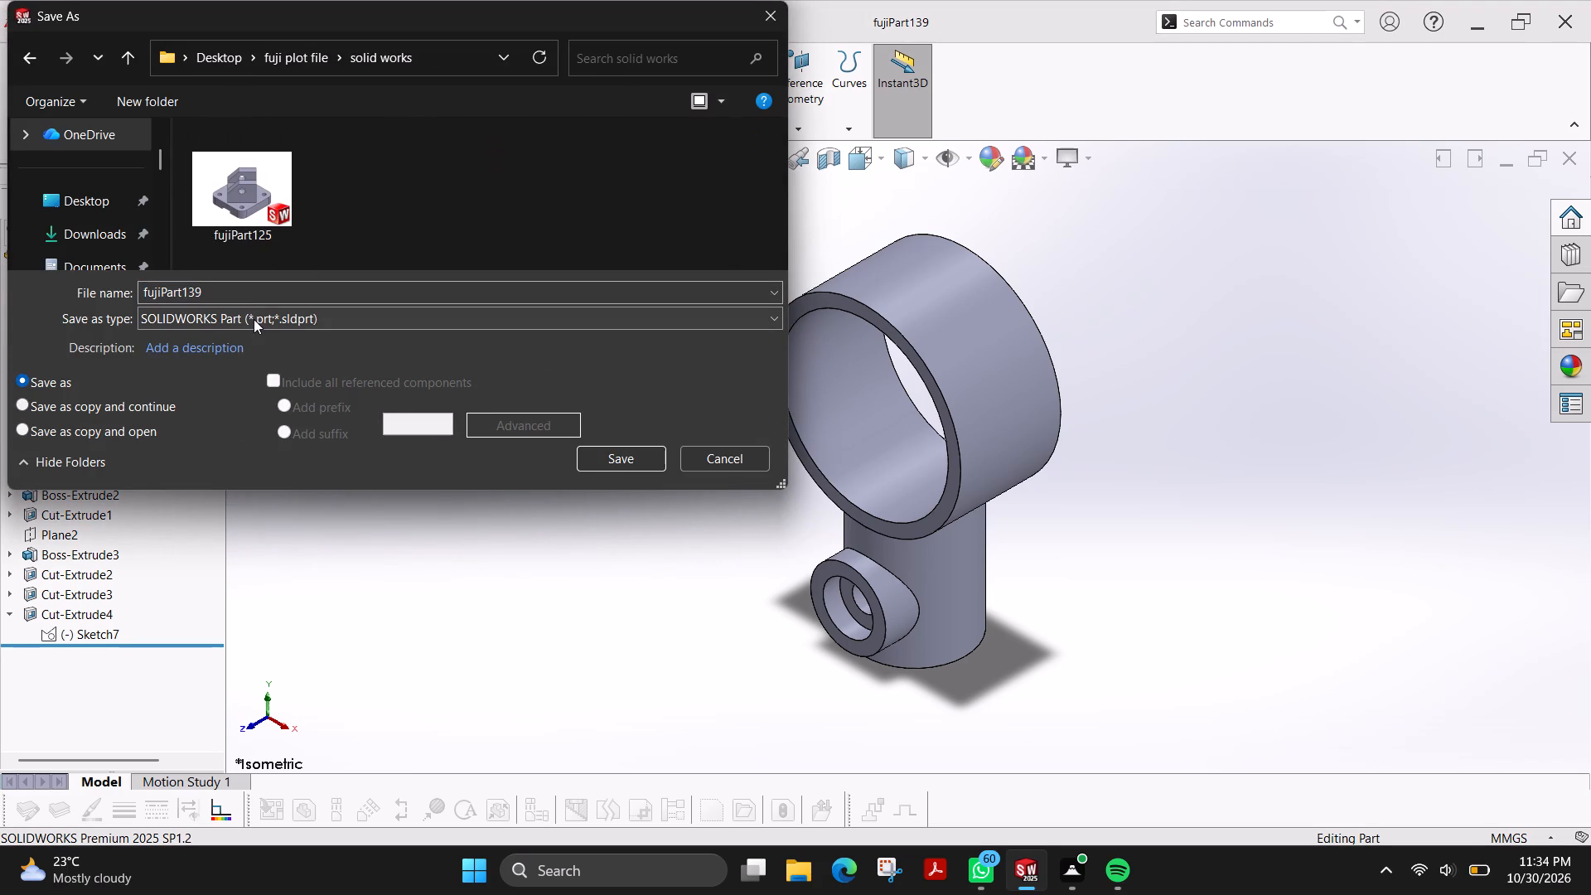
pyautogui.click(254, 319)
pyautogui.click(264, 489)
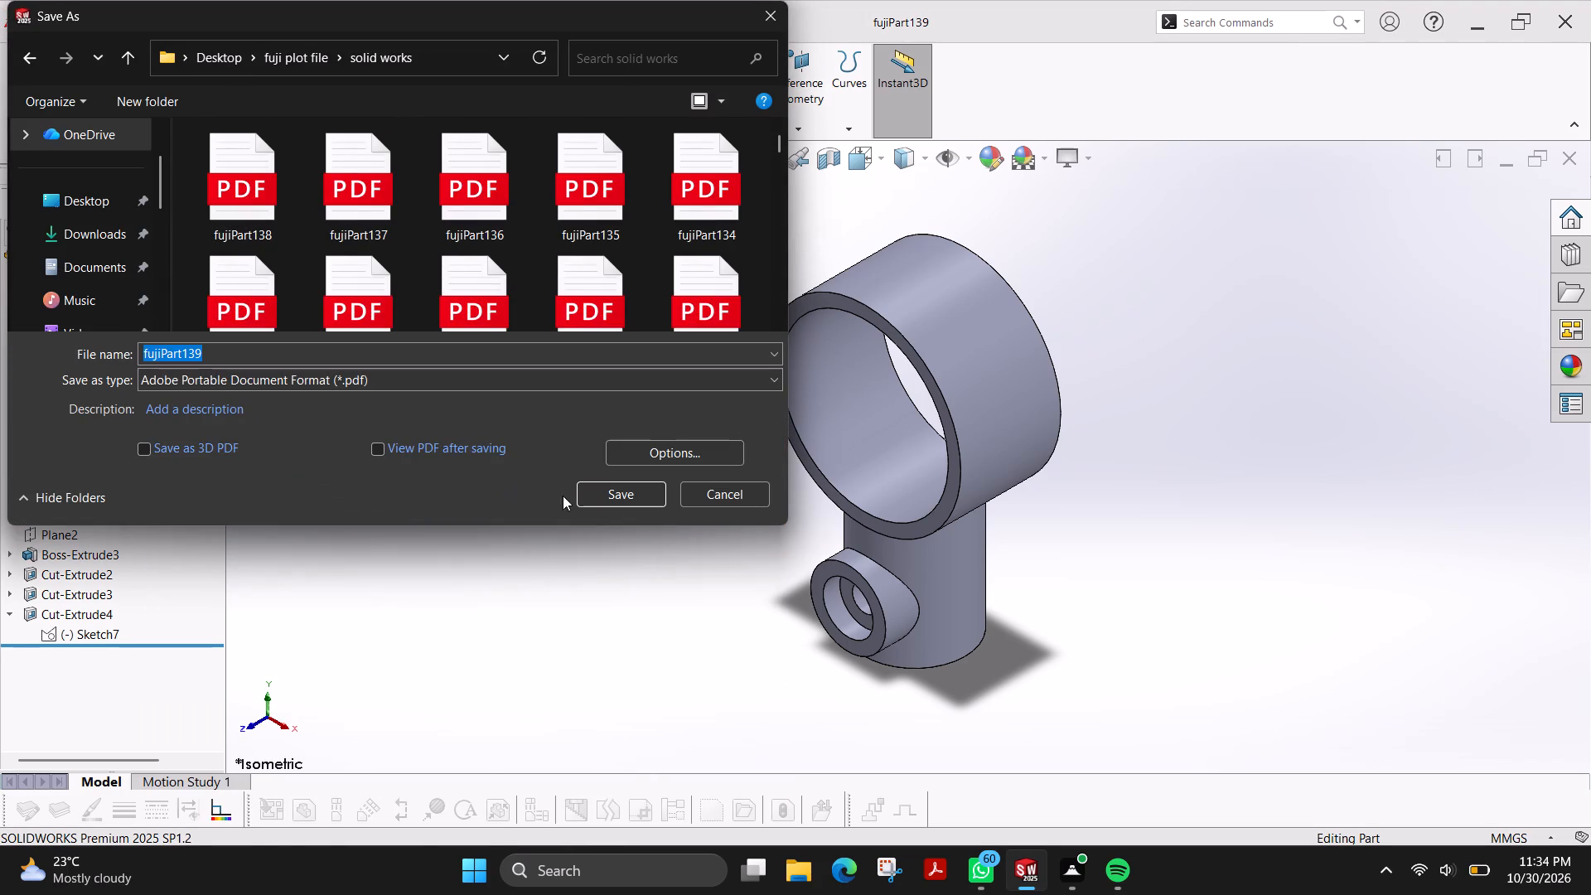
pyautogui.click(593, 496)
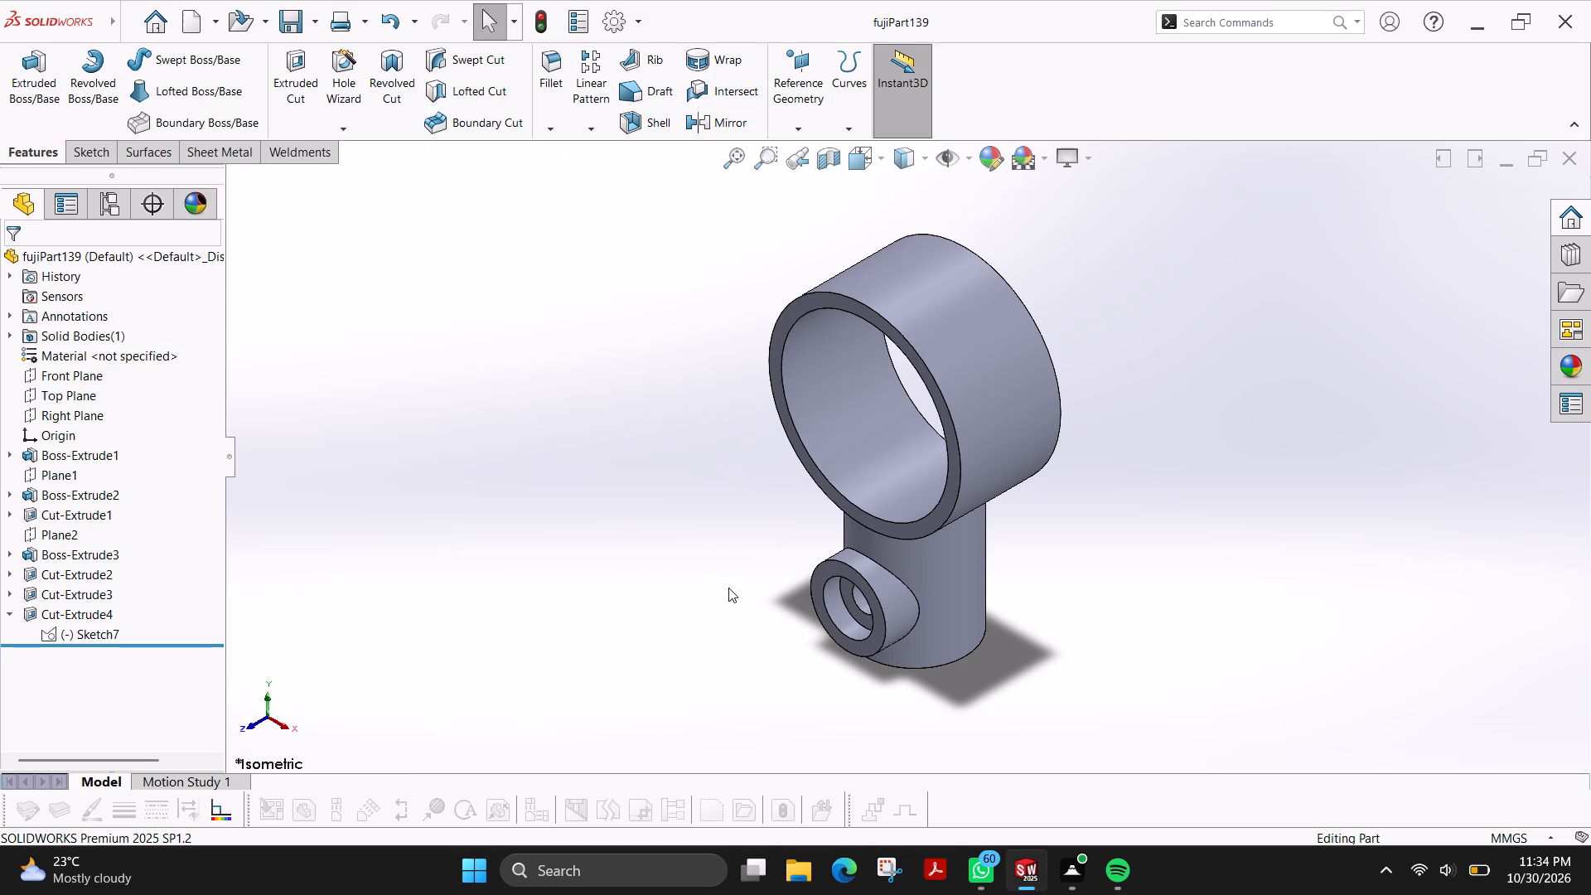